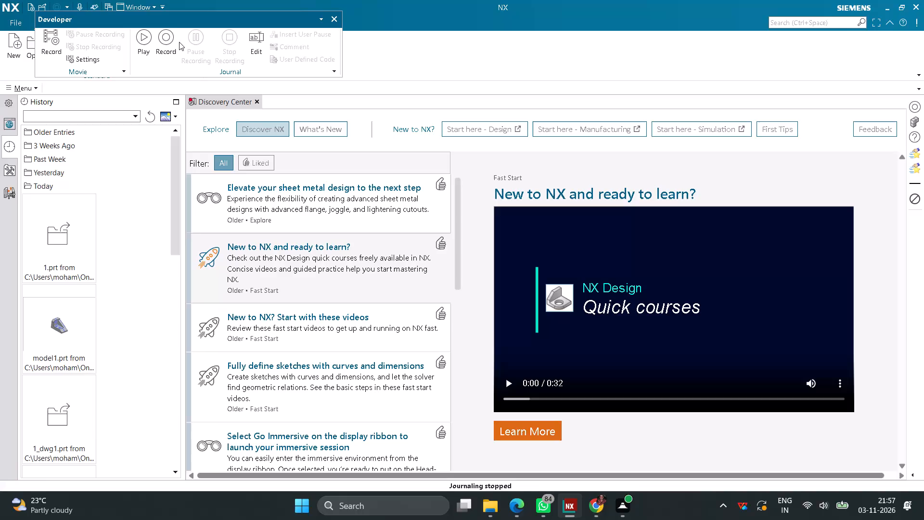
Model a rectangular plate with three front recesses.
Start recording a journal saved as a C# source file named journal.
click(164, 40)
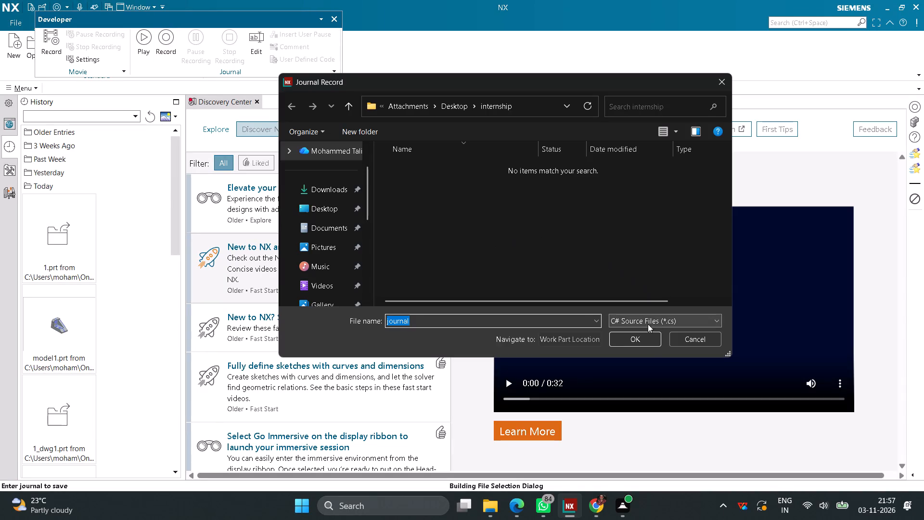
click(638, 341)
Create a new millimetre part from the Model template, named model1.prt, in the internship folder.
click(12, 46)
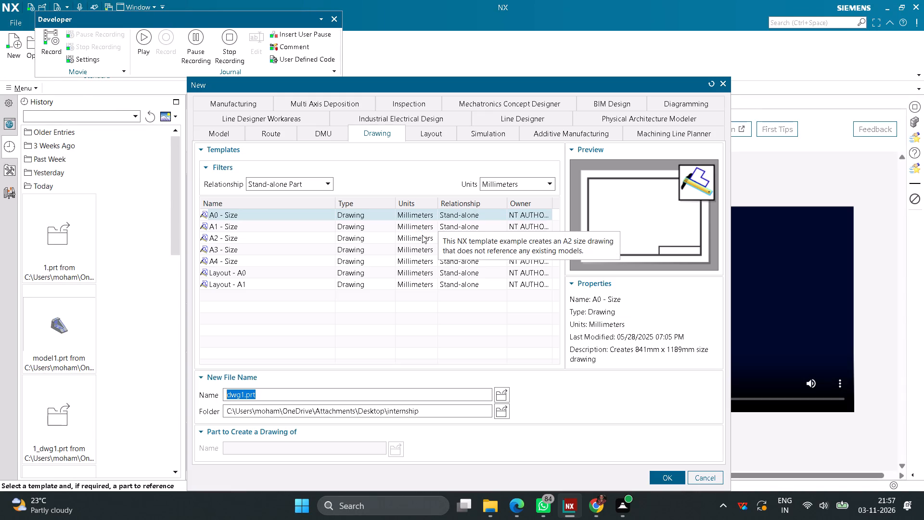
click(222, 134)
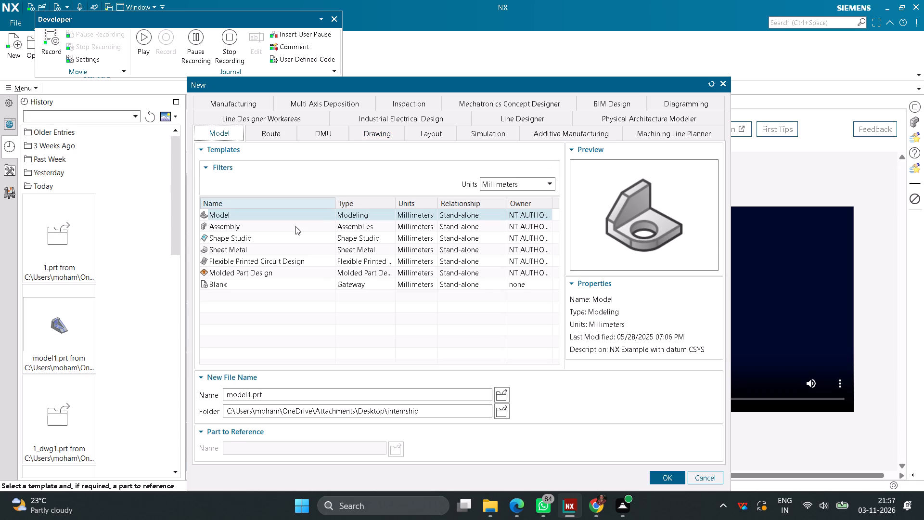
click(664, 477)
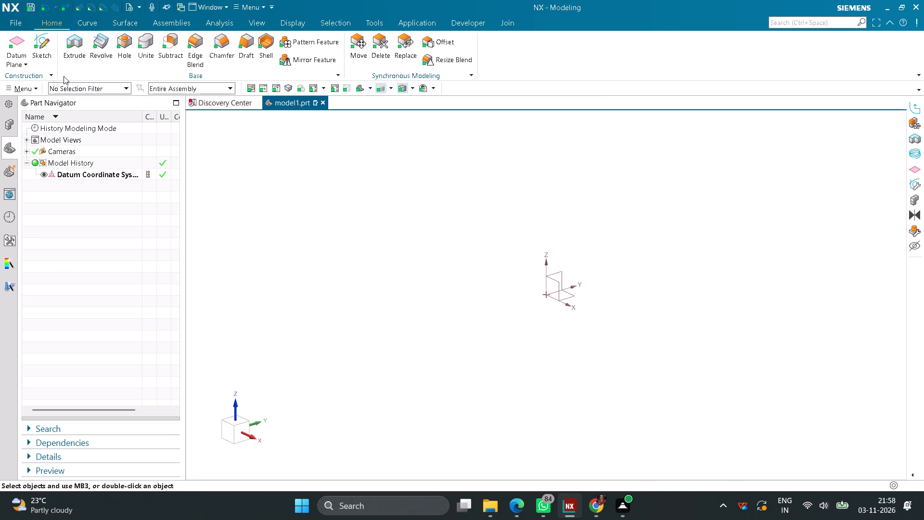
Create a sketch on the Front plane and begin a rectangle by its centre at the sketch origin.
click(41, 47)
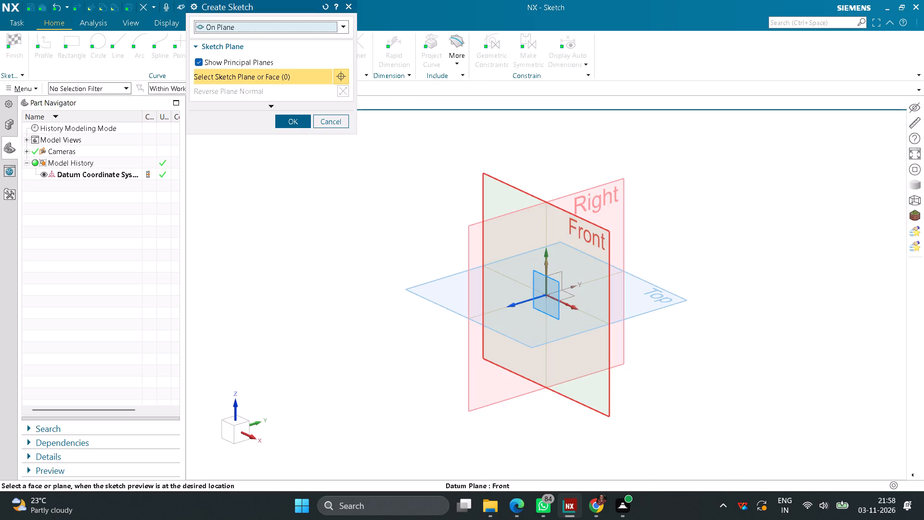
click(605, 395)
click(297, 121)
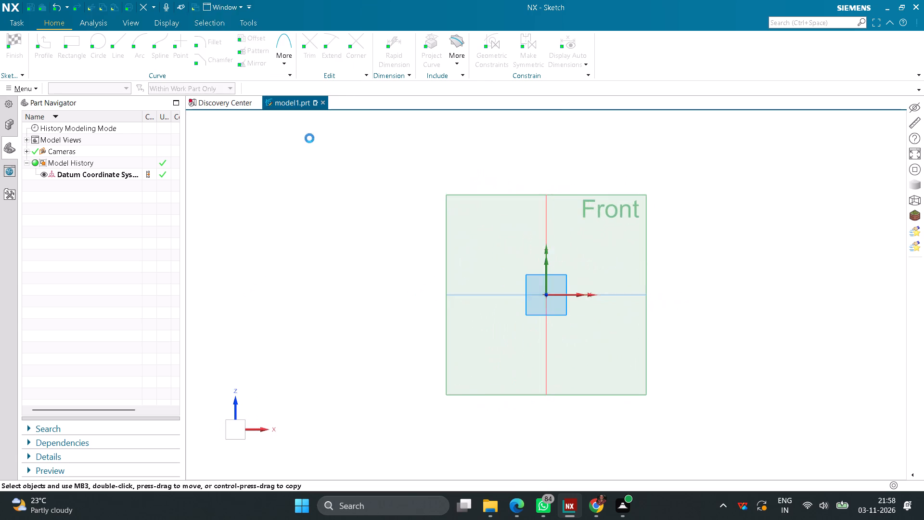
click(71, 48)
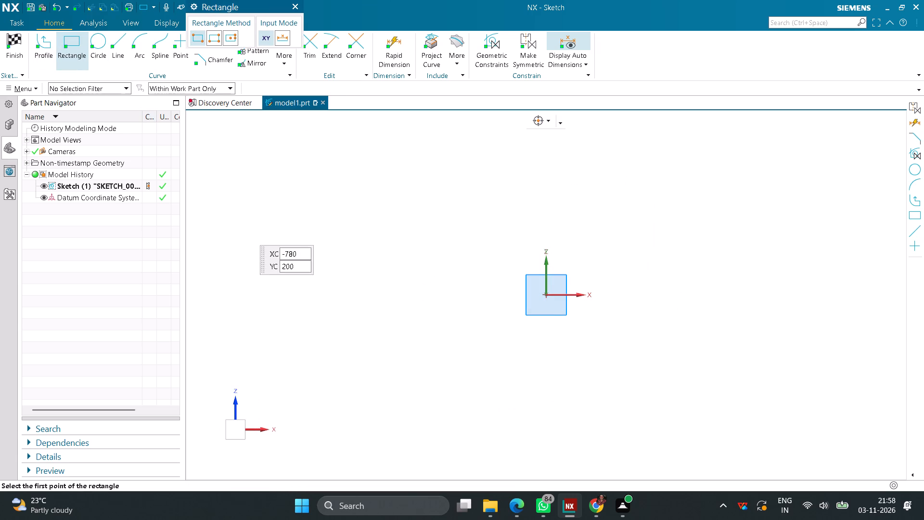
click(547, 293)
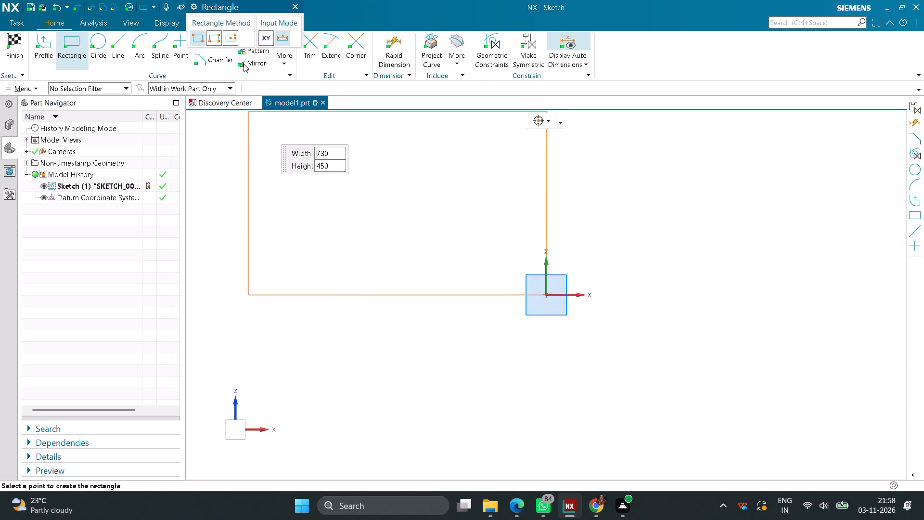
click(229, 41)
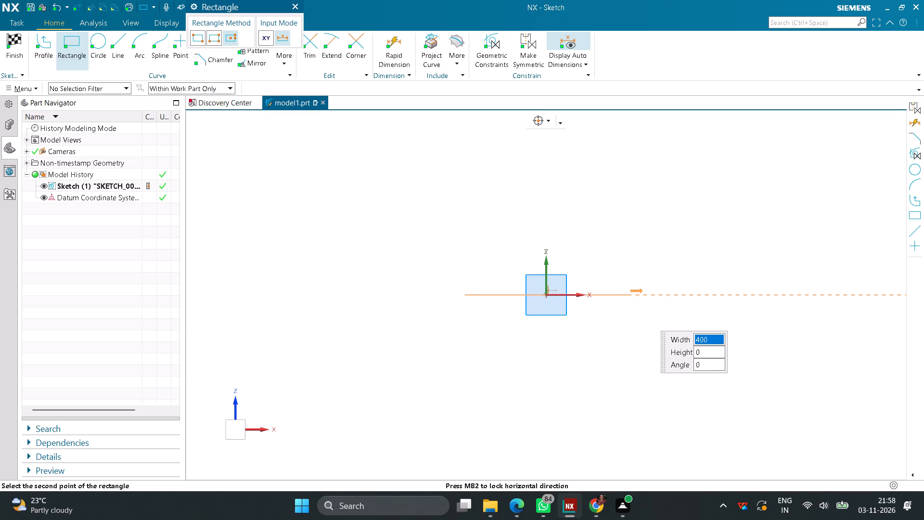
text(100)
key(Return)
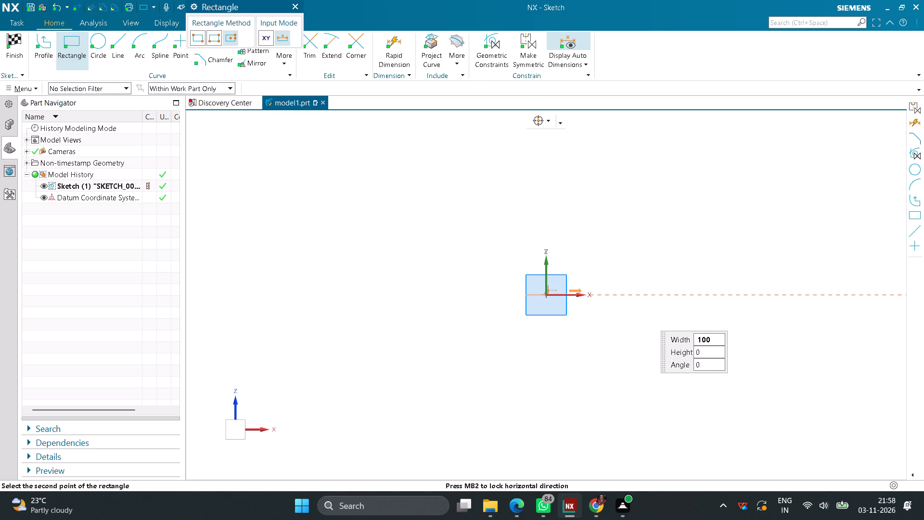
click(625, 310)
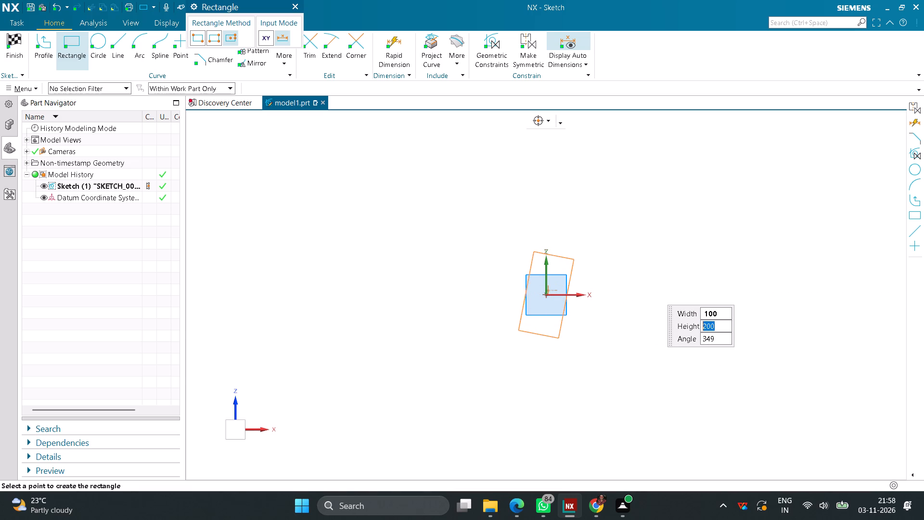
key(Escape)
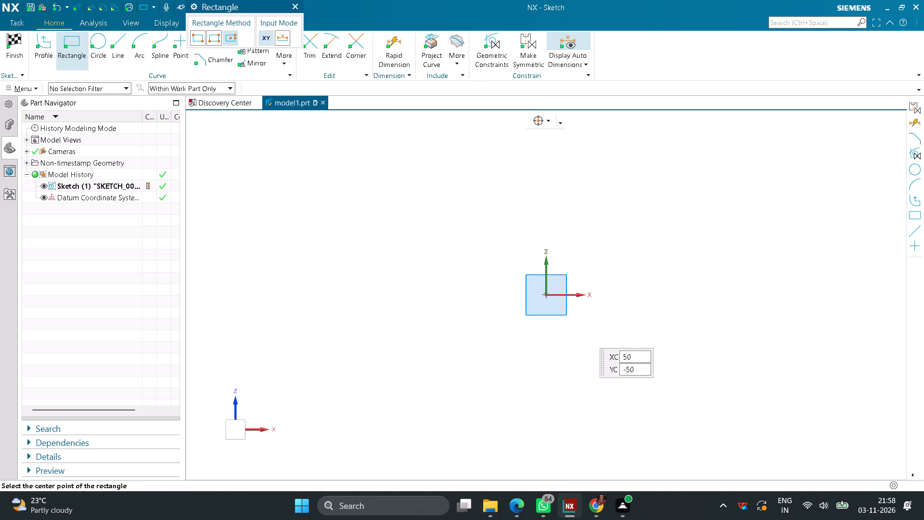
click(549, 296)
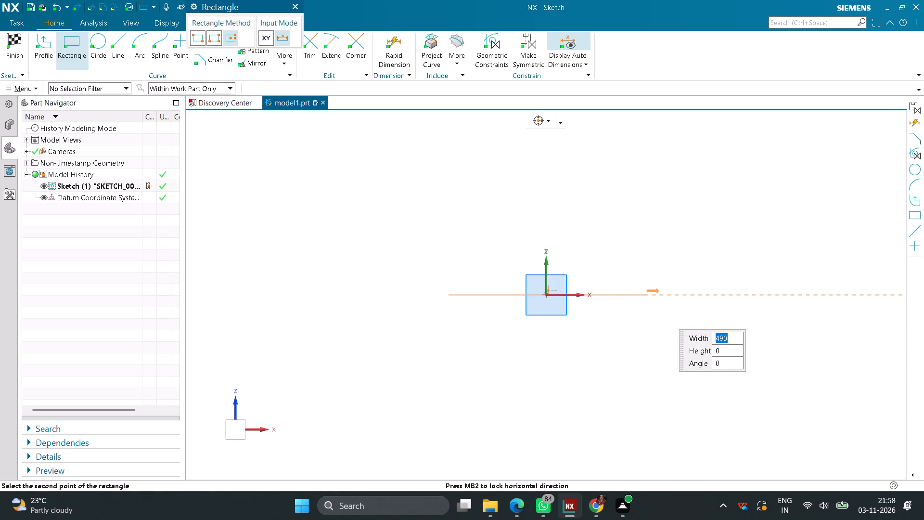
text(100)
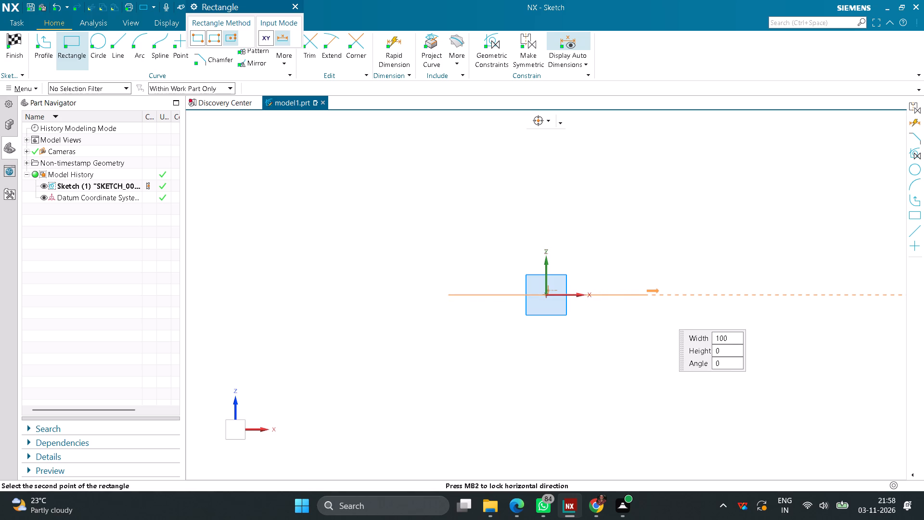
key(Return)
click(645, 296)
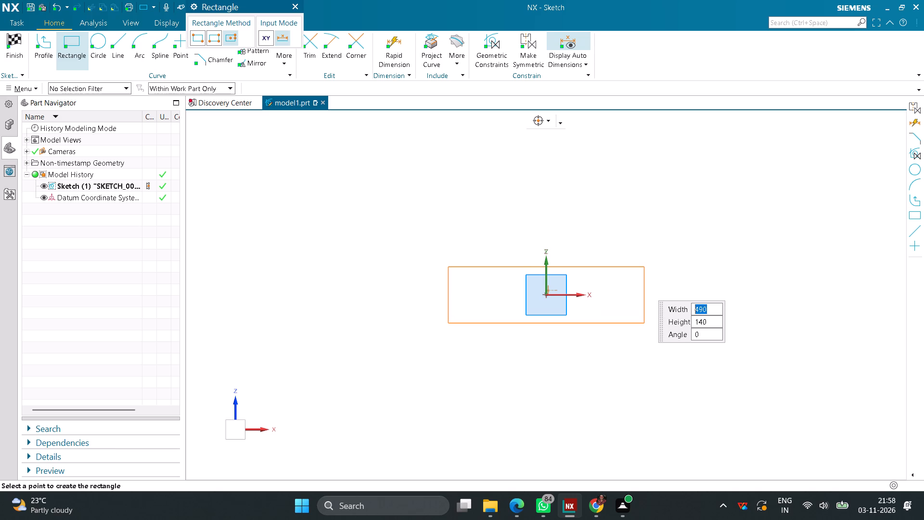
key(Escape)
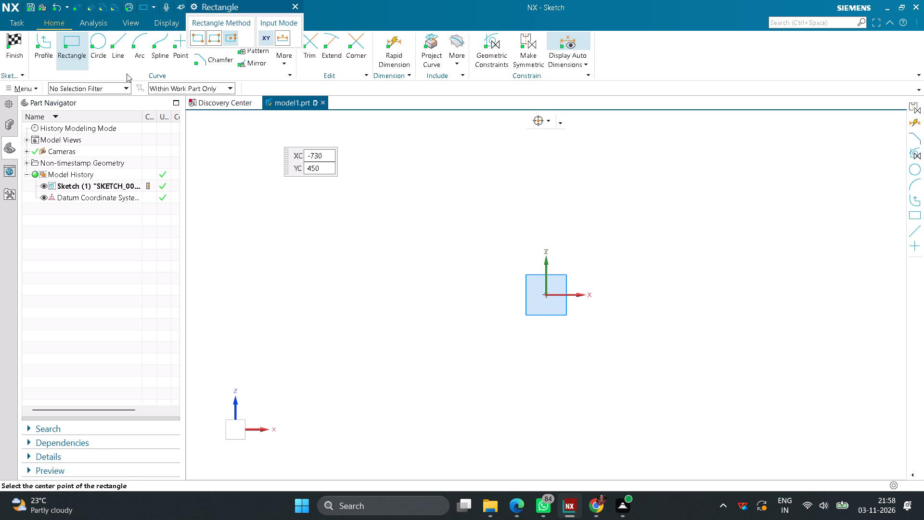
Draw a horizontal centre rectangle 100 mm wide and 70 mm high at the sketch origin, and finish the sketch.
click(548, 294)
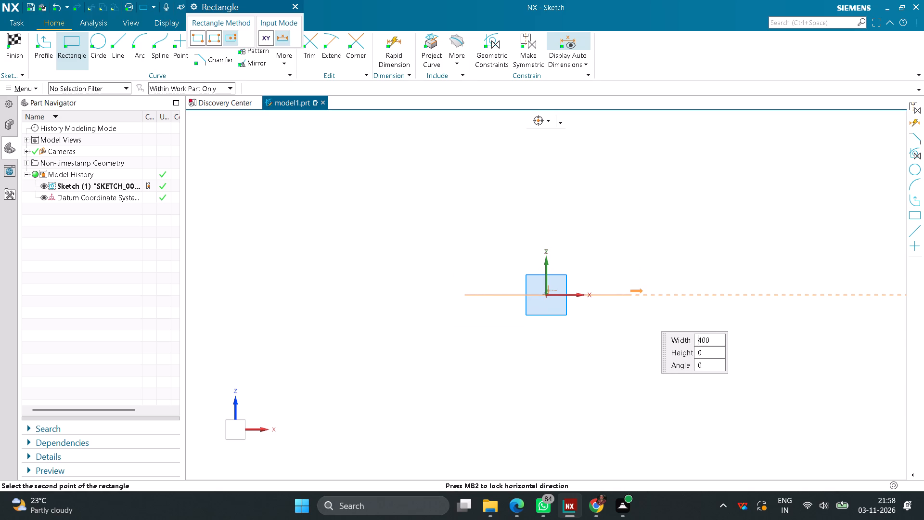
text(100)
key(Return)
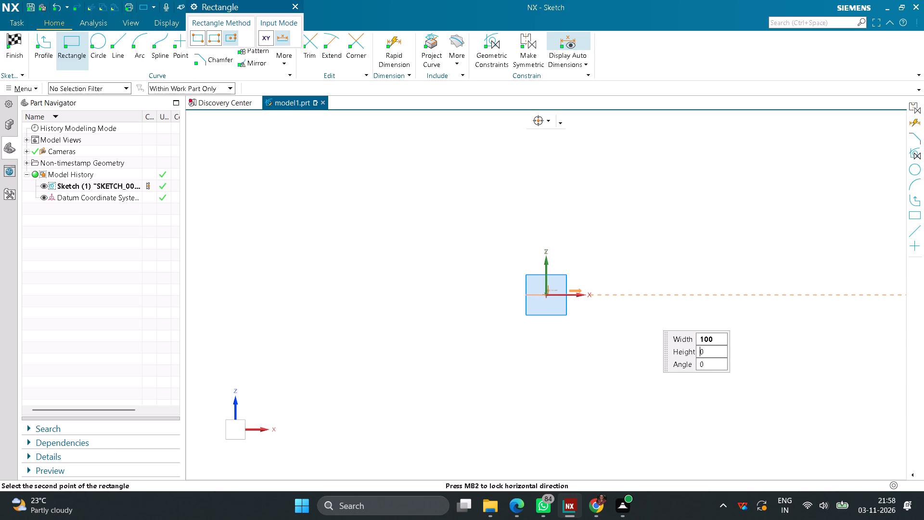
click(629, 297)
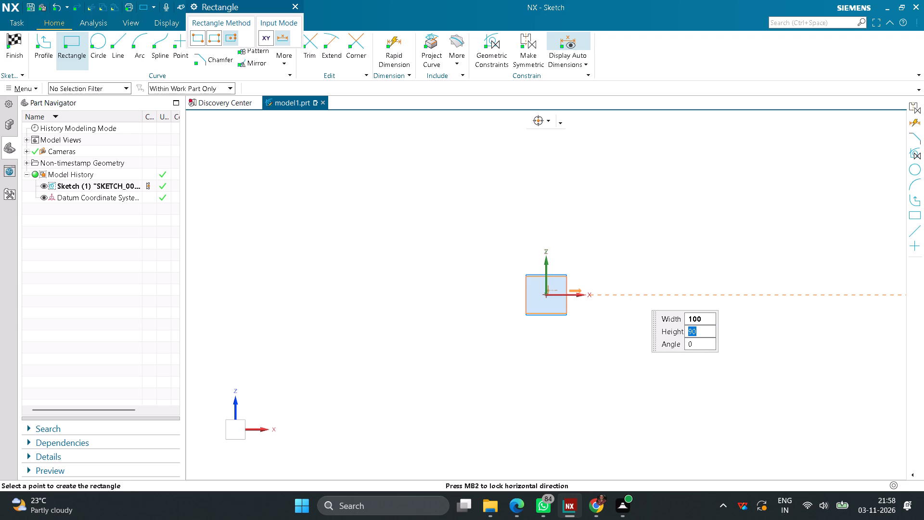
text(70)
key(Return)
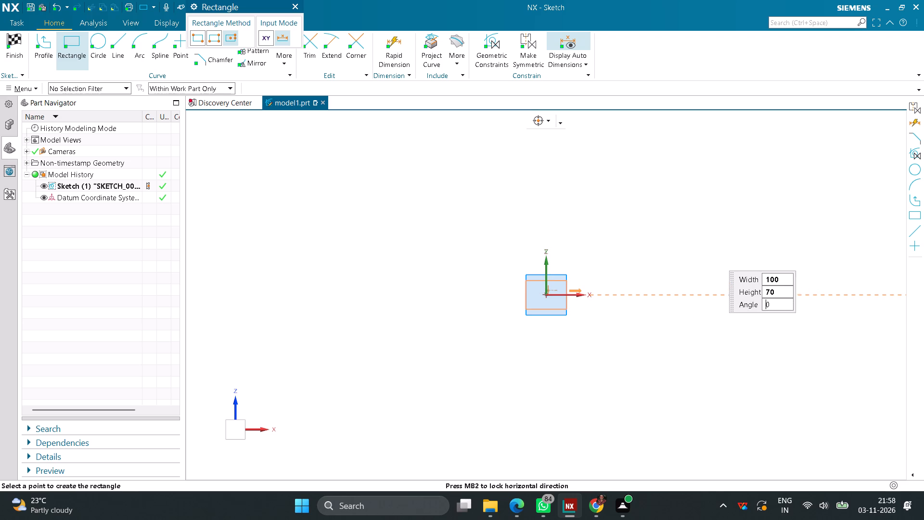
middle_click(671, 224)
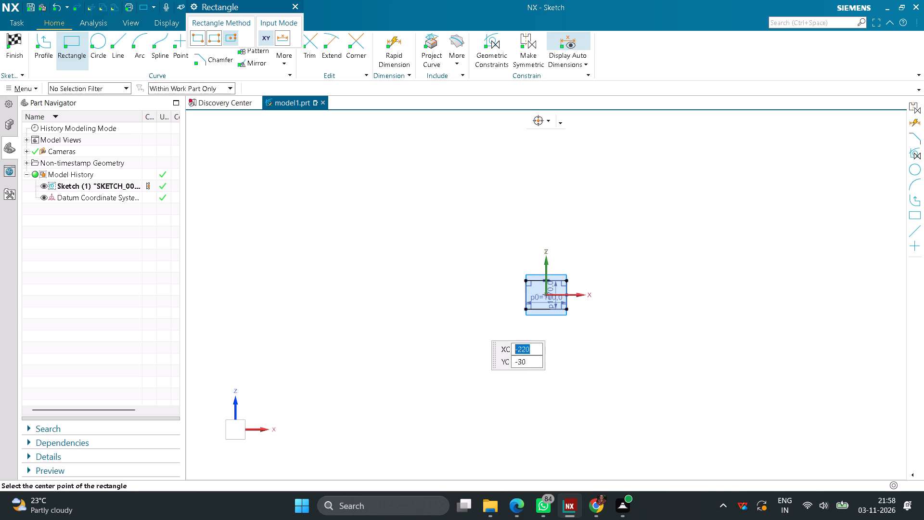
scroll(455, 327, down, 2)
scroll(455, 342, up, 1)
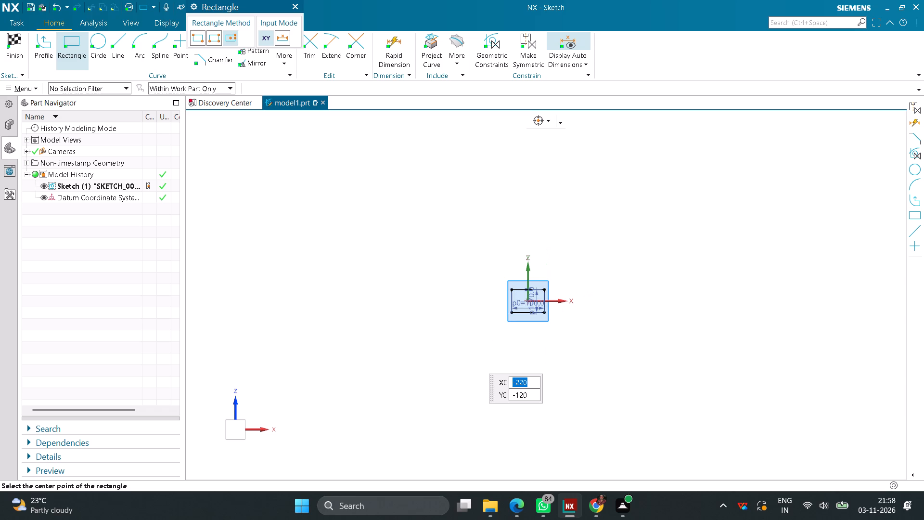
middle_click(443, 352)
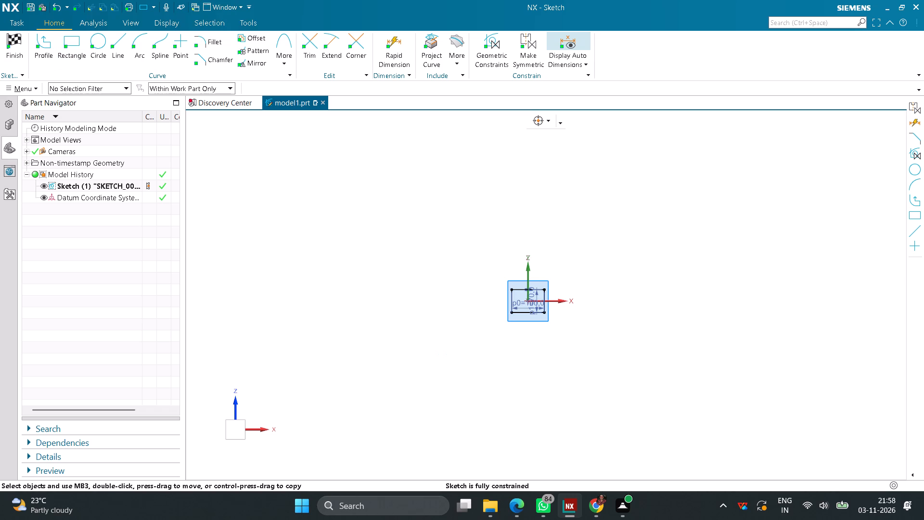
click(17, 43)
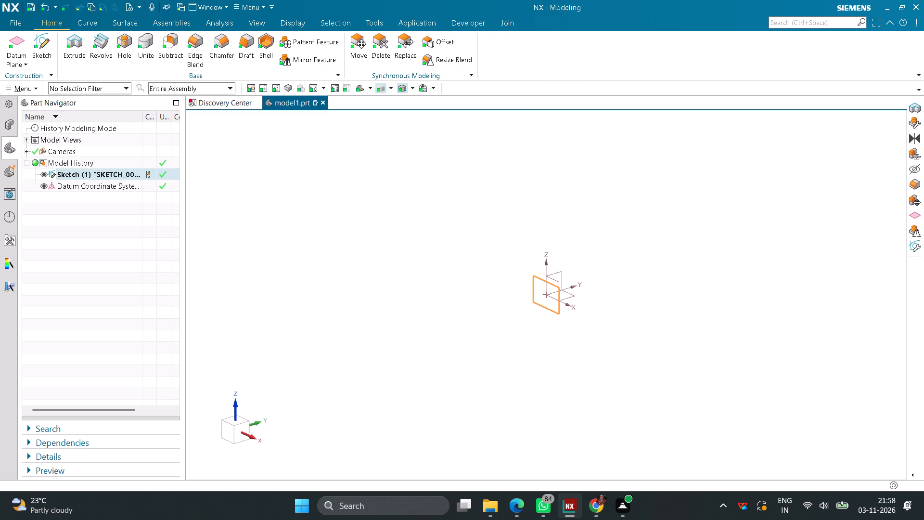
Extrude the rectangle sketch from 0 to 16 mm as a solid body.
click(76, 45)
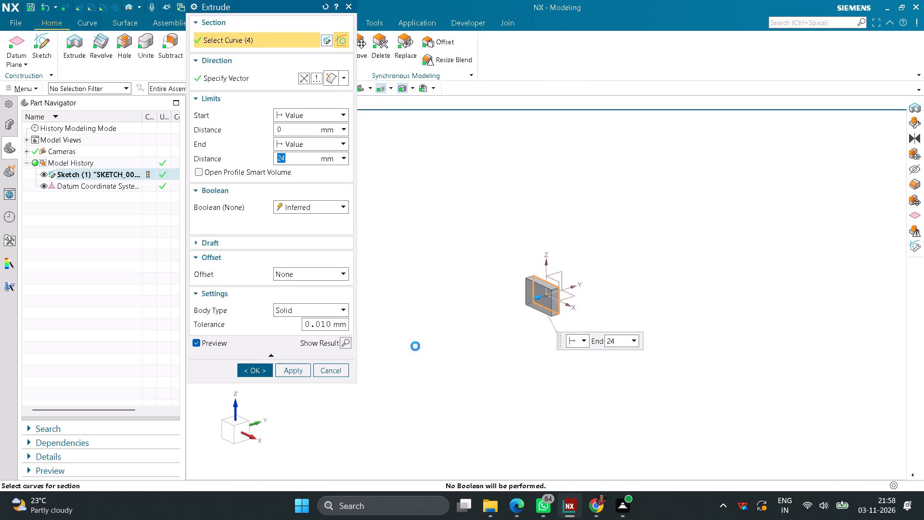
text(16)
key(Return)
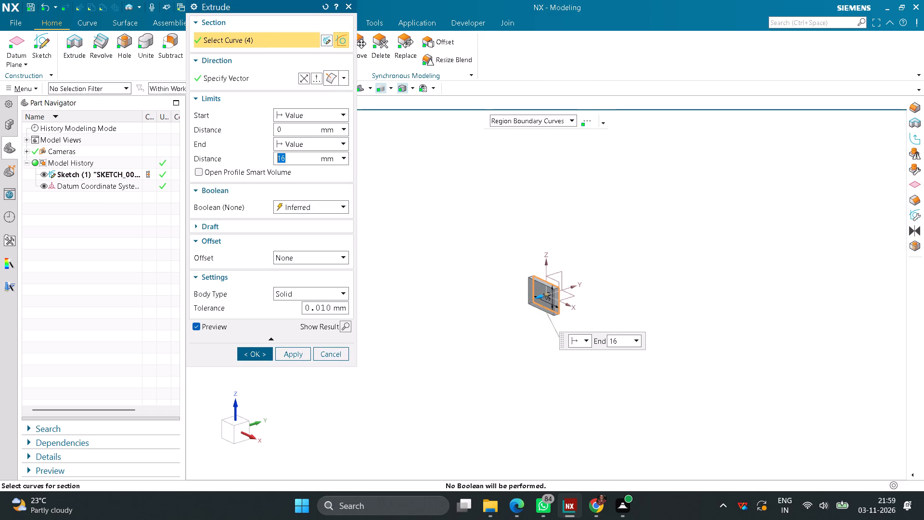
click(253, 353)
Create a new sketch on the large front face of the extruded block.
click(45, 60)
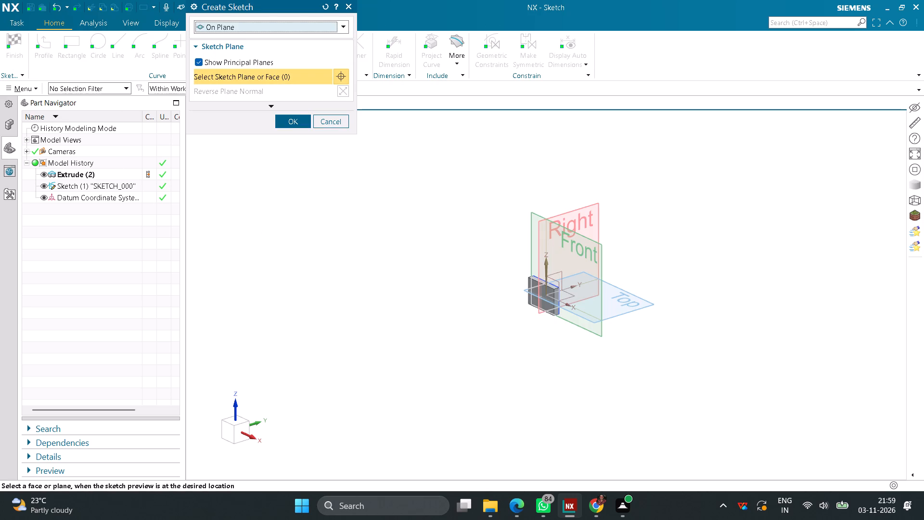
scroll(566, 308, up, 8)
click(521, 280)
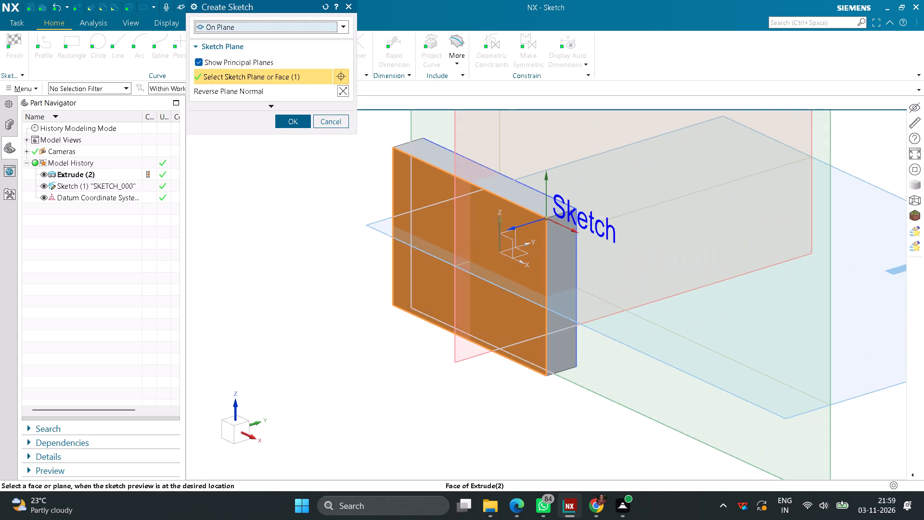
click(296, 125)
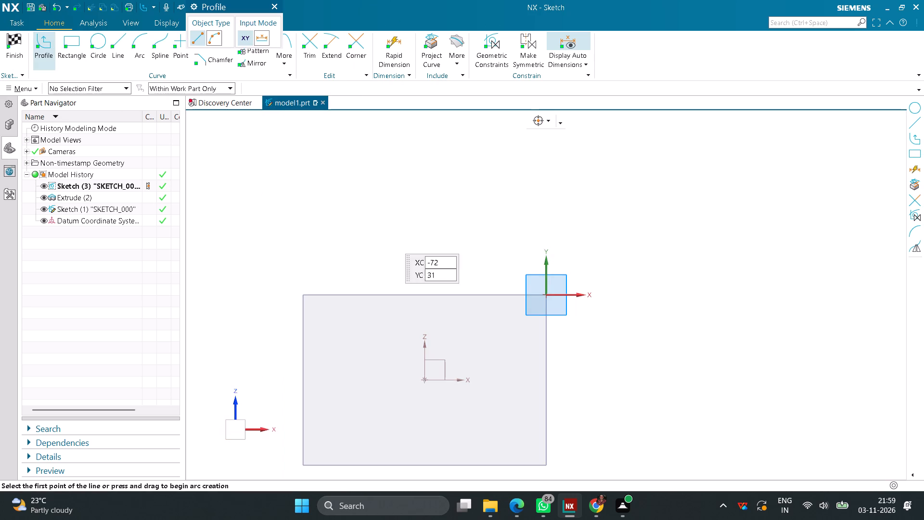
Draw a horizontal centre rectangle 94 mm wide and 60 mm high at the datum origin, and finish the sketch.
click(77, 46)
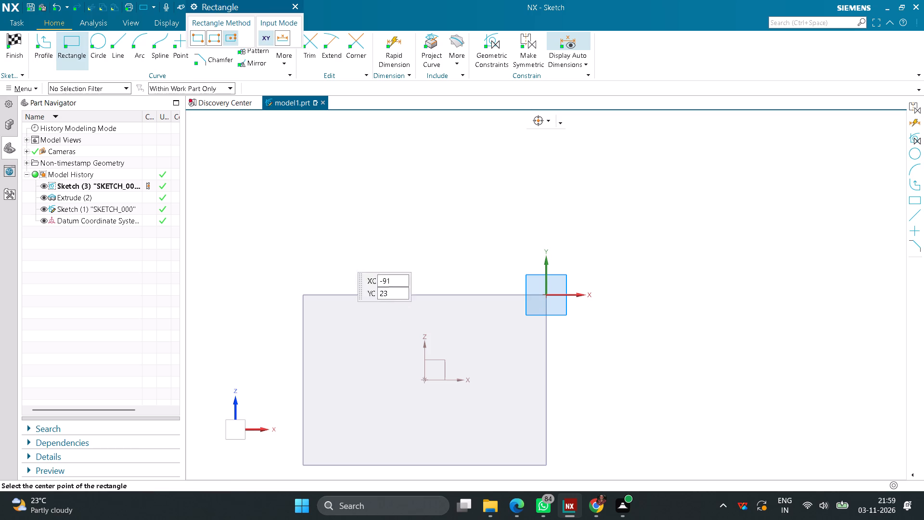
middle_drag(432, 253, 560, 100)
right_drag(431, 253, 560, 100)
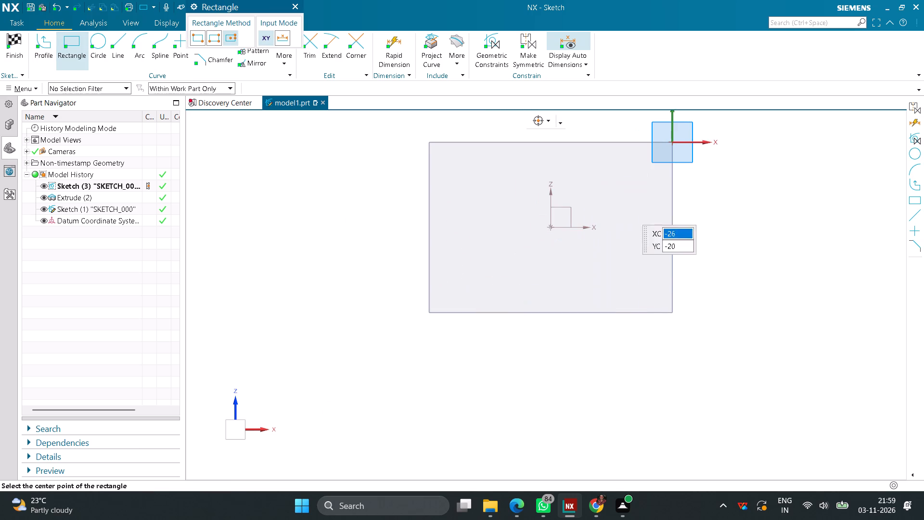
click(553, 228)
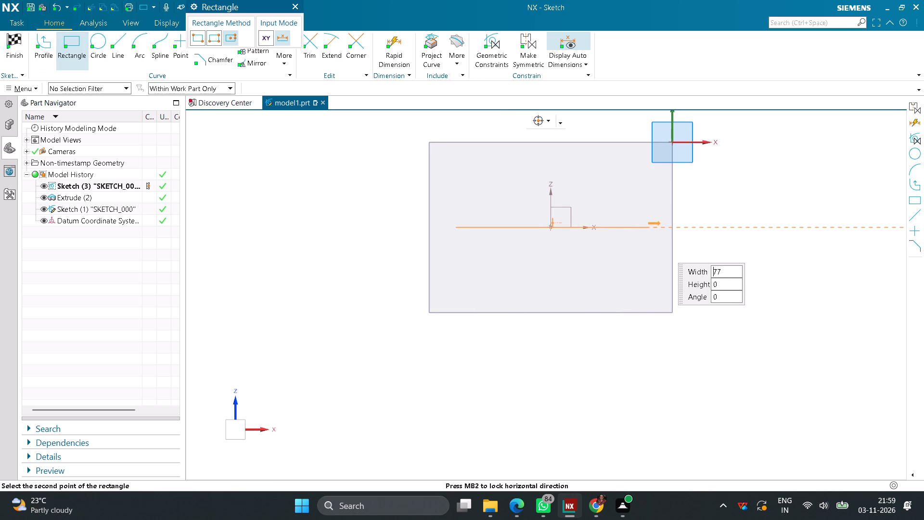
text(94)
key(Return)
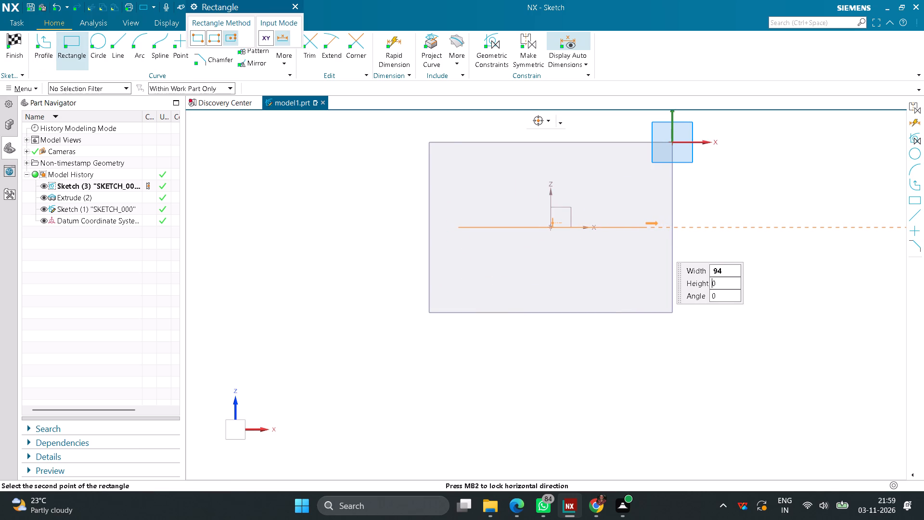
click(643, 228)
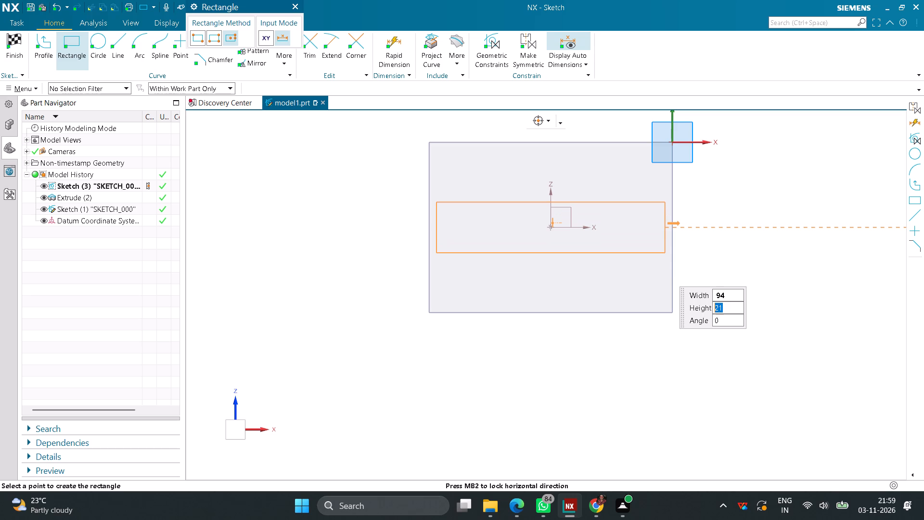
text(60)
key(Return)
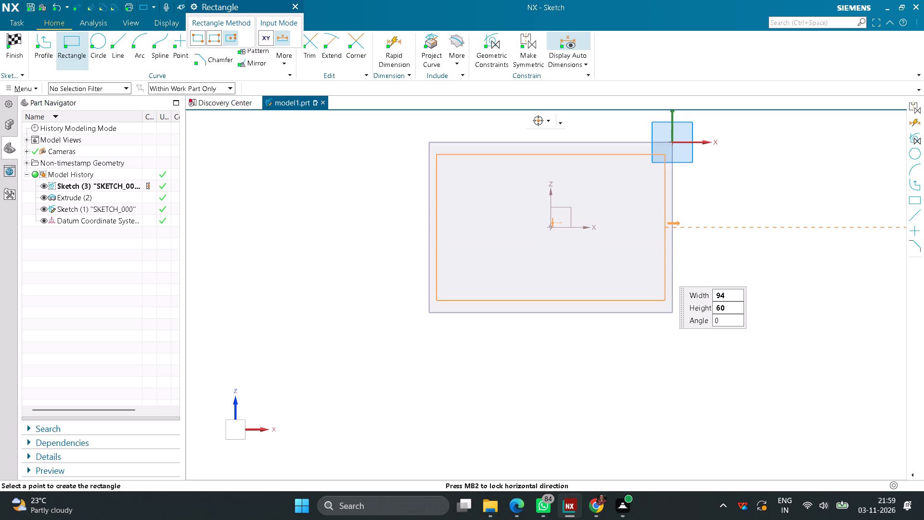
click(585, 267)
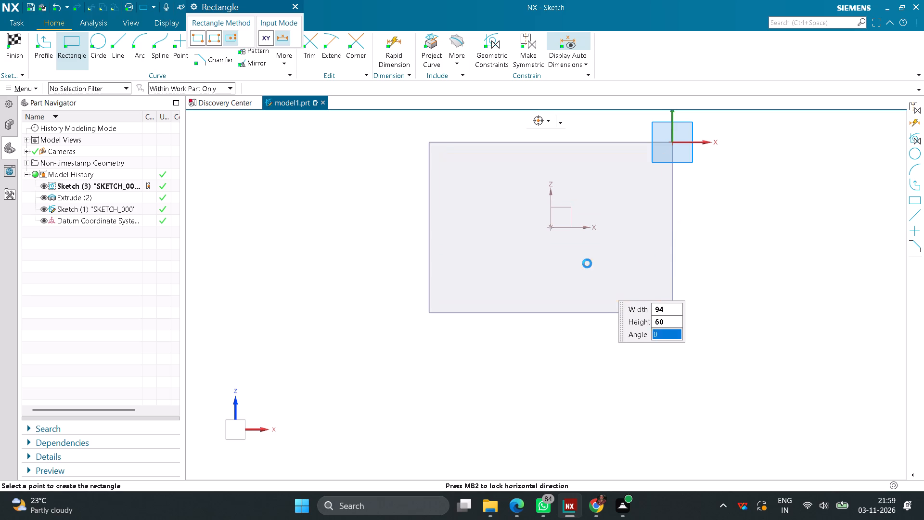
middle_click(318, 267)
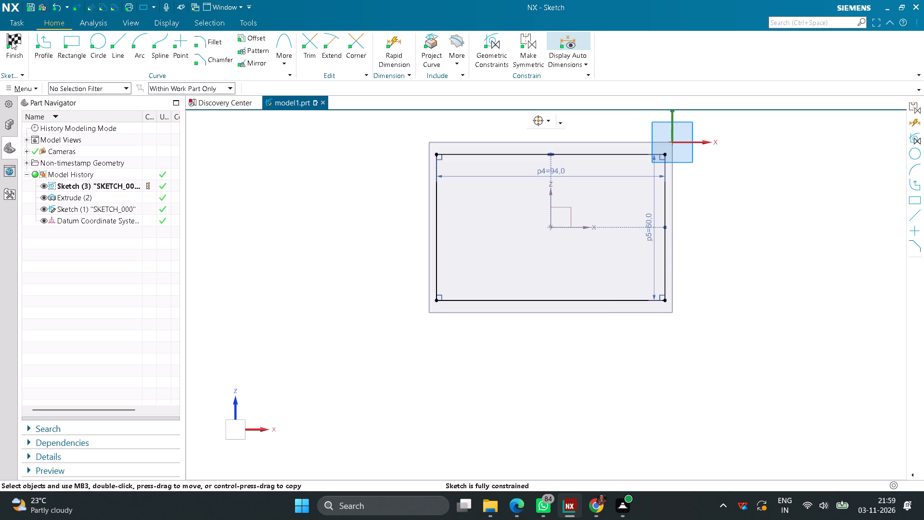
click(12, 41)
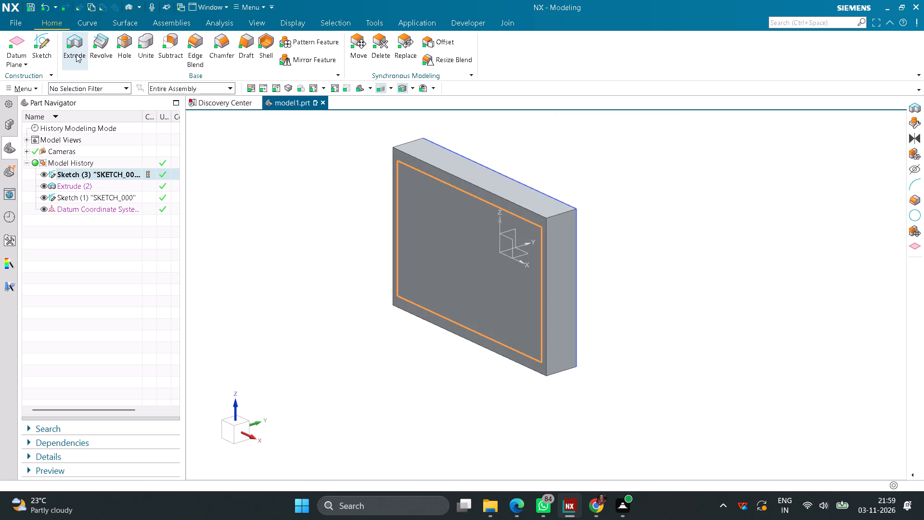
Extrude the 94 x 60 mm rectangle outward from 0 to 4 mm, united with the block.
click(70, 46)
key(4)
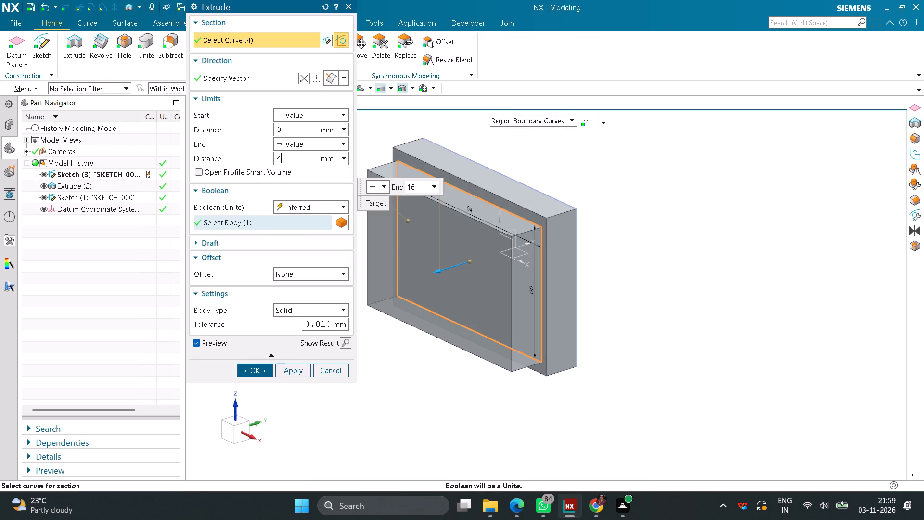
key(Return)
click(261, 371)
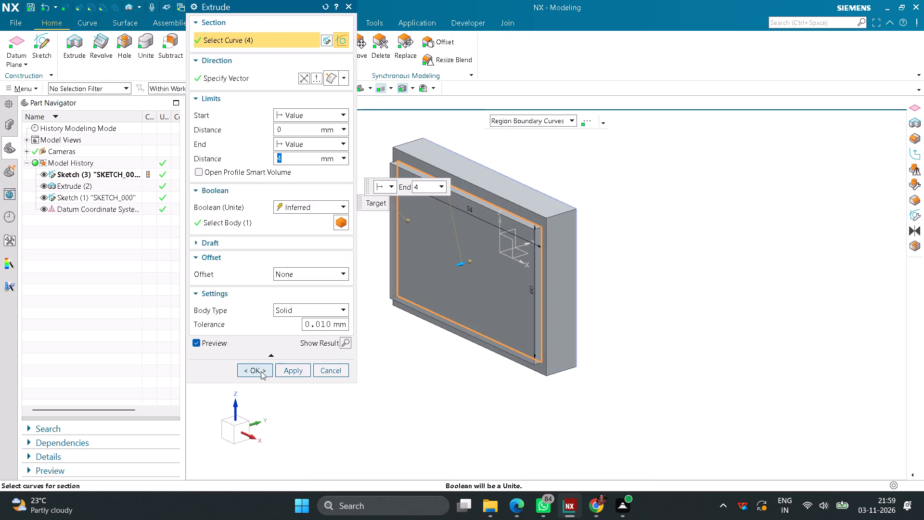
Create a new sketch on the large front face of the raised rectangular pad.
click(51, 46)
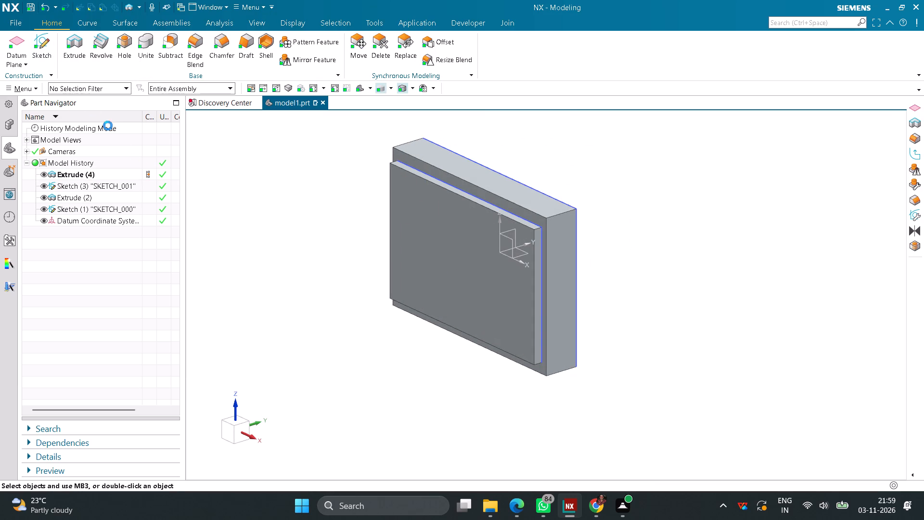
click(492, 253)
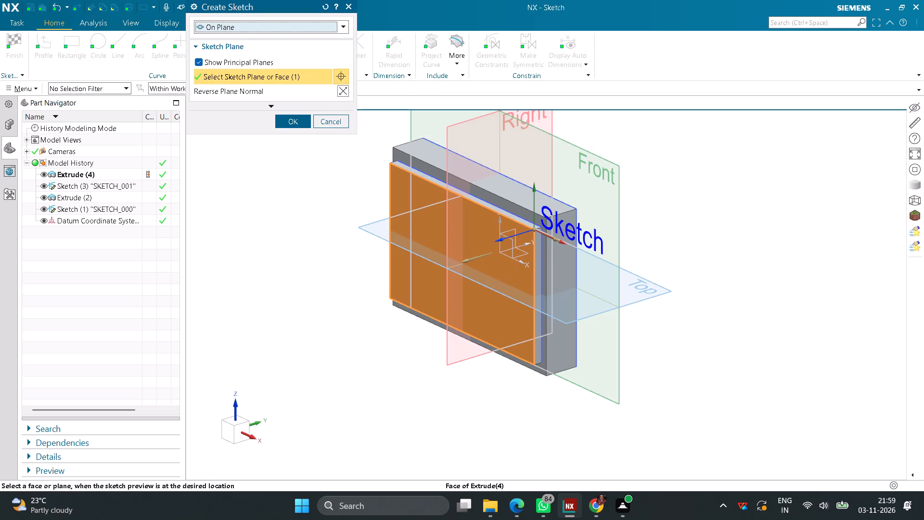
click(297, 121)
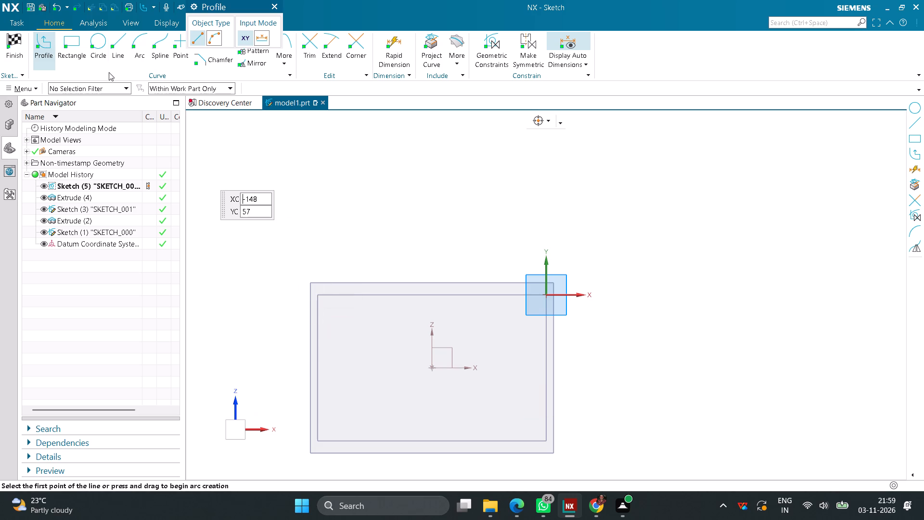
Draw a 16 mm diameter circle just above the datum origin, about 48 mm and 20 mm in from the pad's upper corner.
click(96, 46)
middle_drag(402, 333, 399, 298)
right_drag(402, 333, 399, 298)
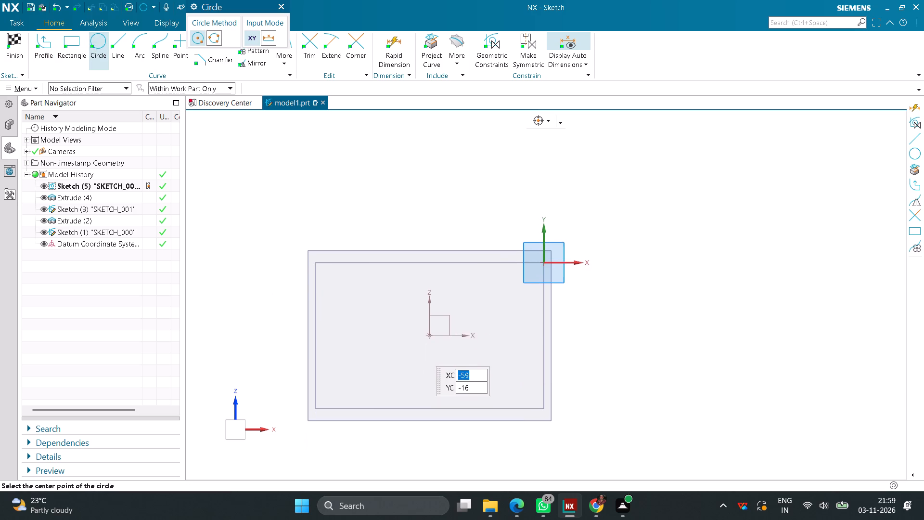
right_drag(399, 298, 437, 241)
middle_drag(399, 298, 437, 241)
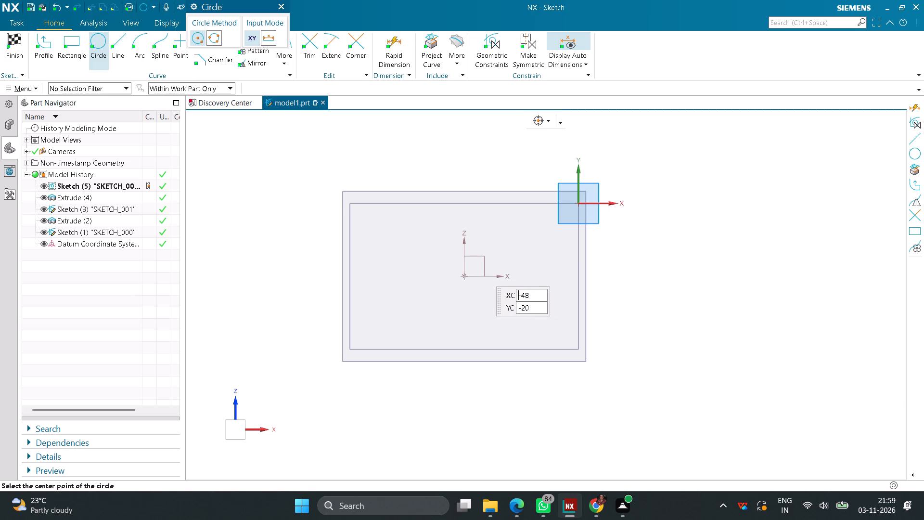
click(462, 253)
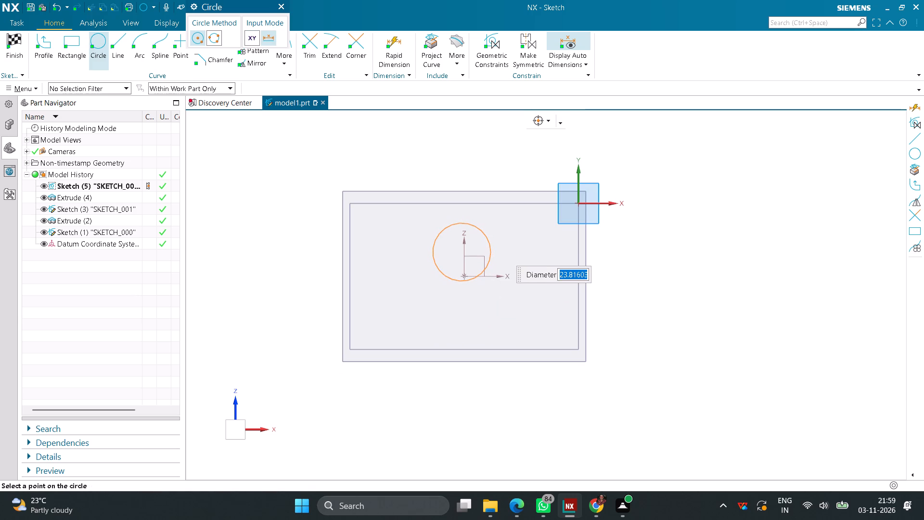
text(16)
key(Return)
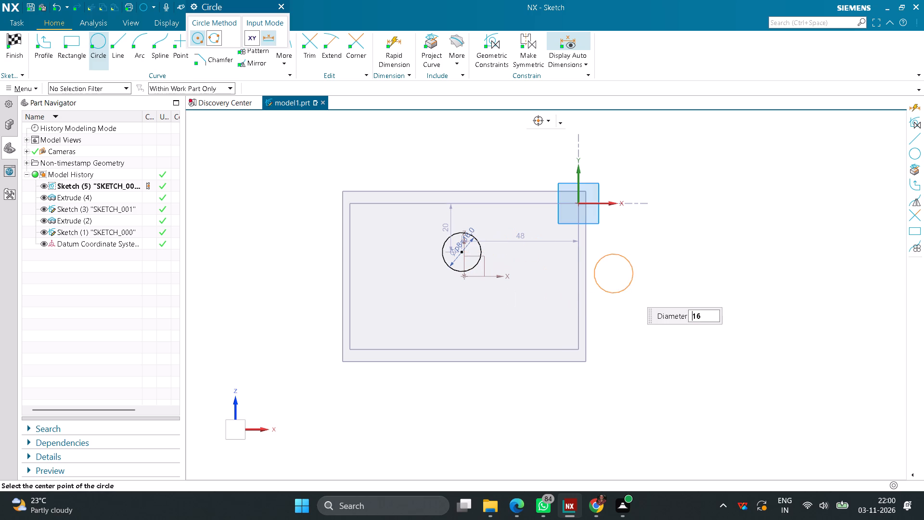
middle_click(653, 272)
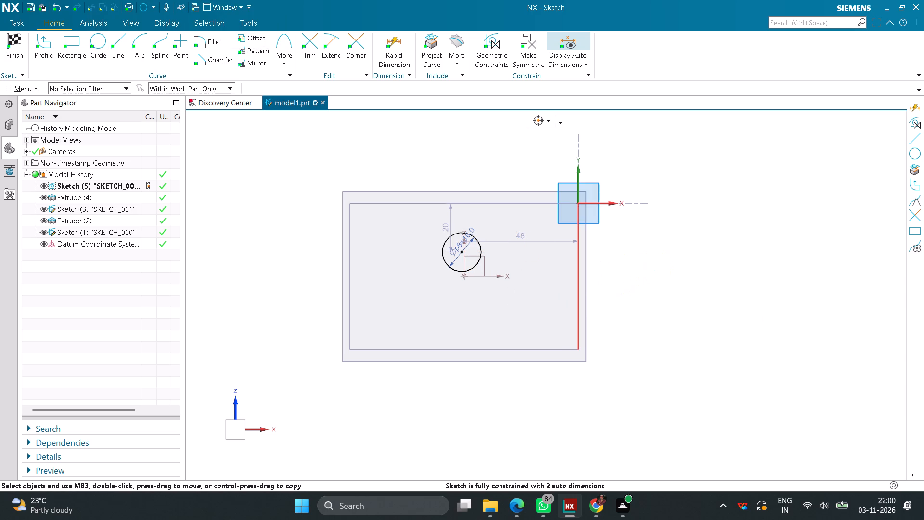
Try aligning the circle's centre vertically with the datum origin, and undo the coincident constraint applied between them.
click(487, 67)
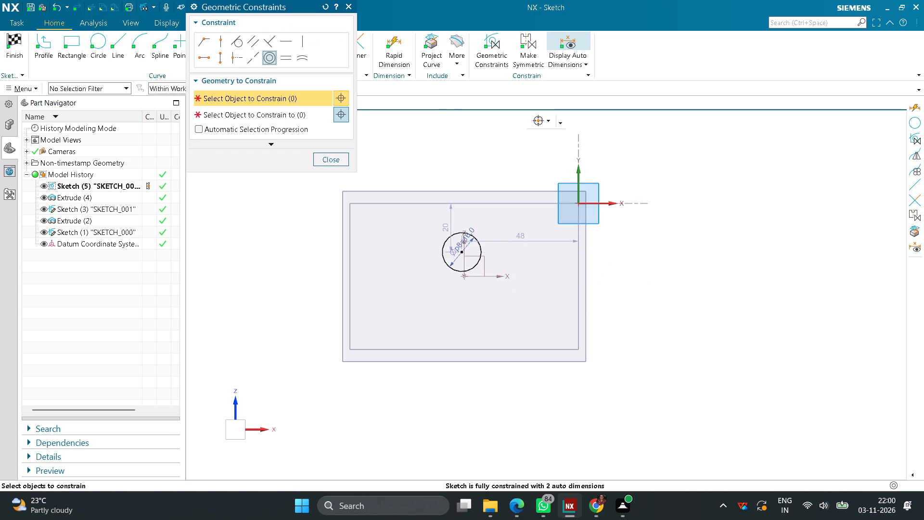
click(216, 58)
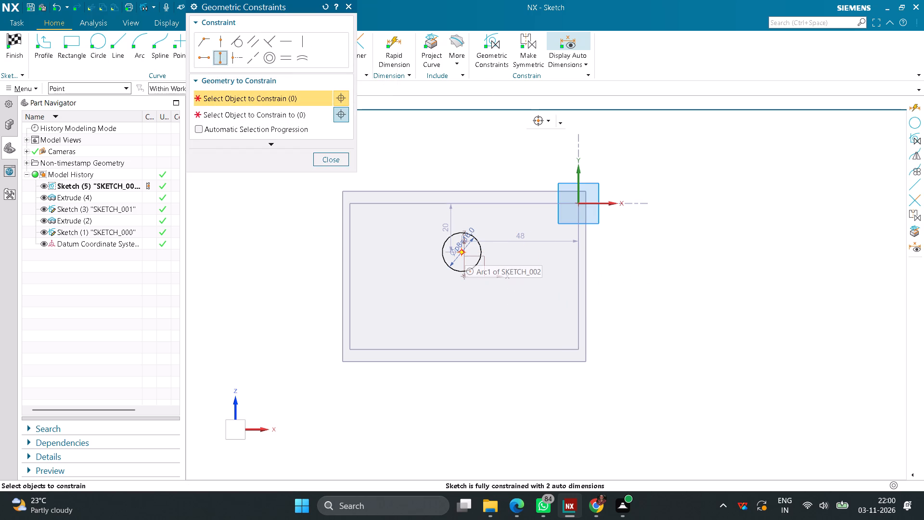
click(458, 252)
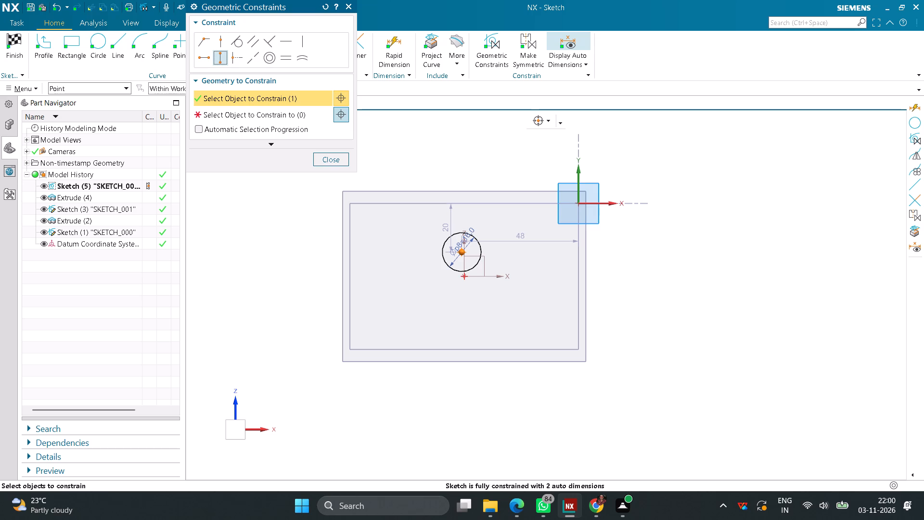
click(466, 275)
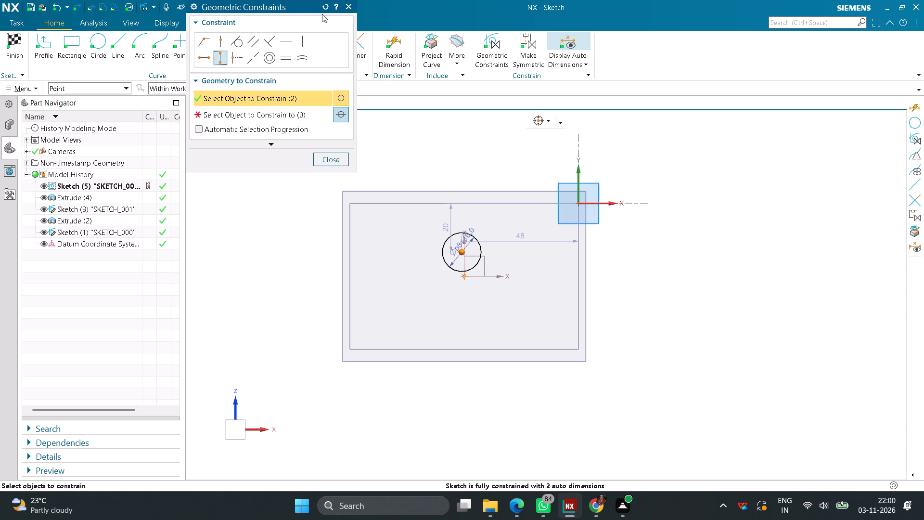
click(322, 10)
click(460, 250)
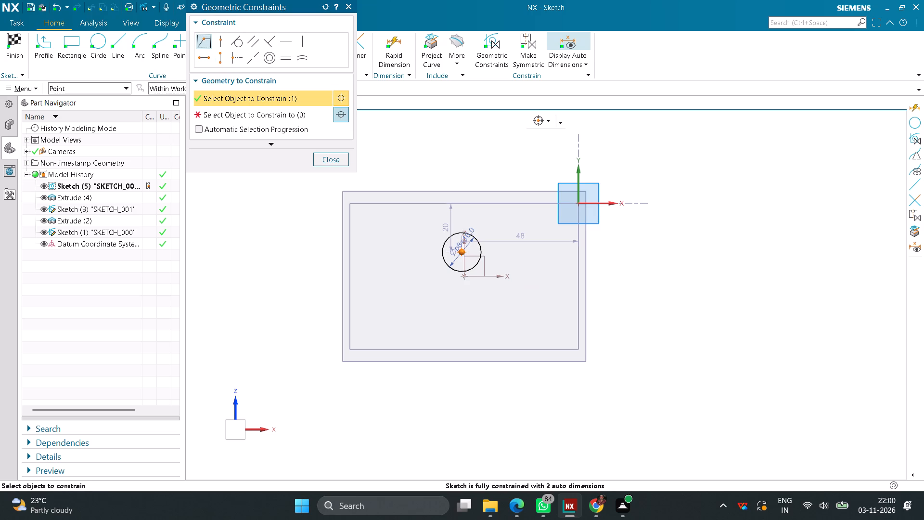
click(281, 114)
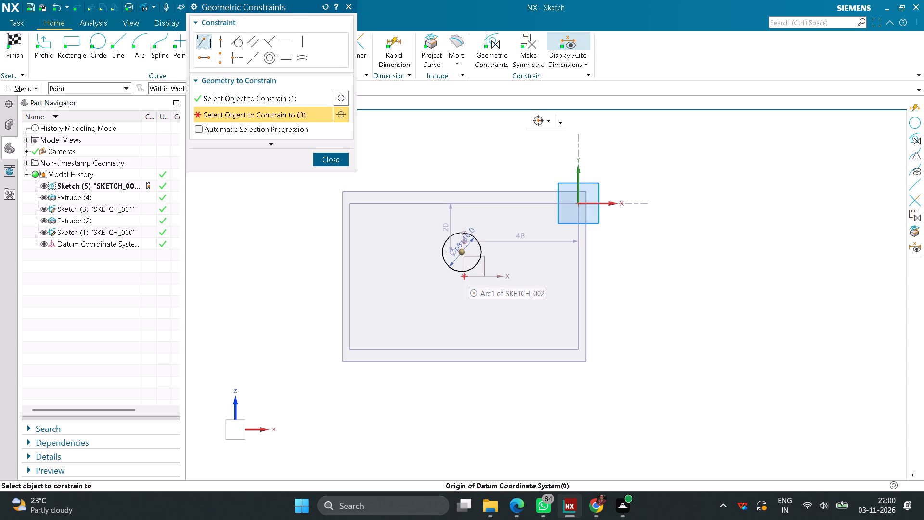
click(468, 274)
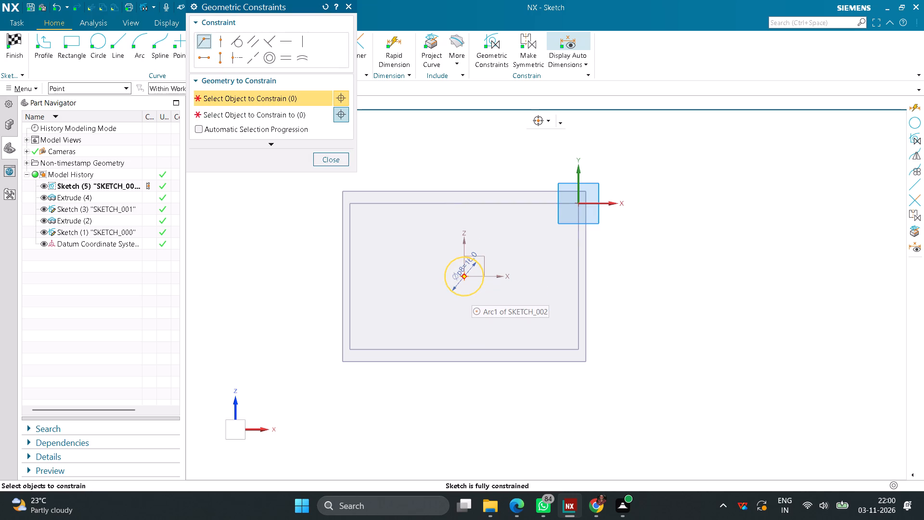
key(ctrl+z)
Apply a vertical alignment constraint between the circle's centre and the datum origin.
click(220, 60)
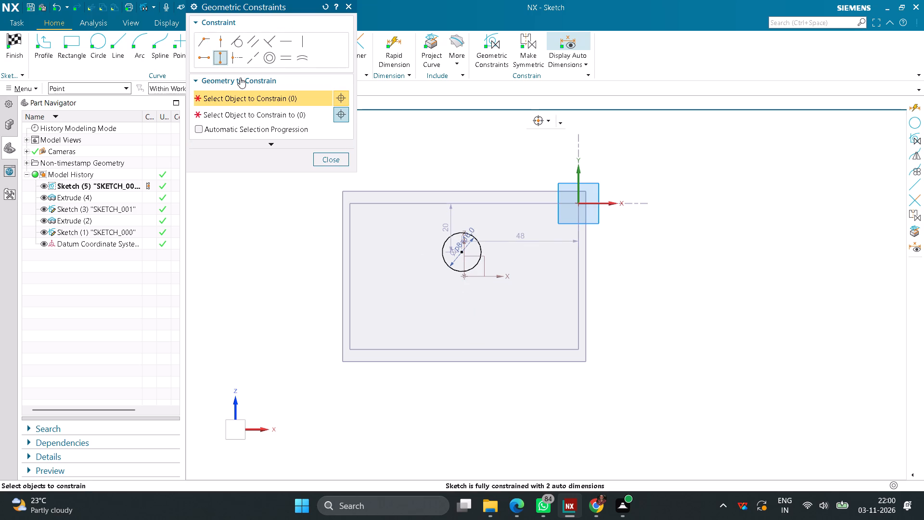
click(460, 253)
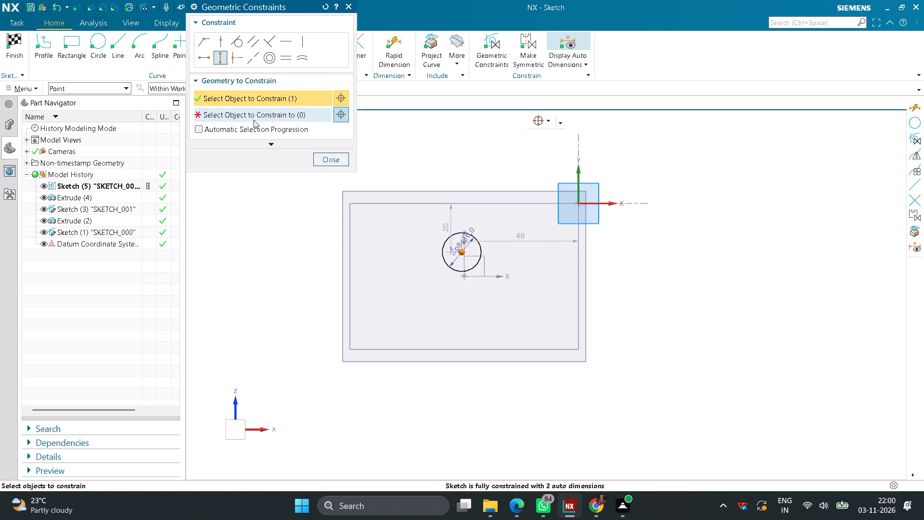
click(253, 118)
click(467, 278)
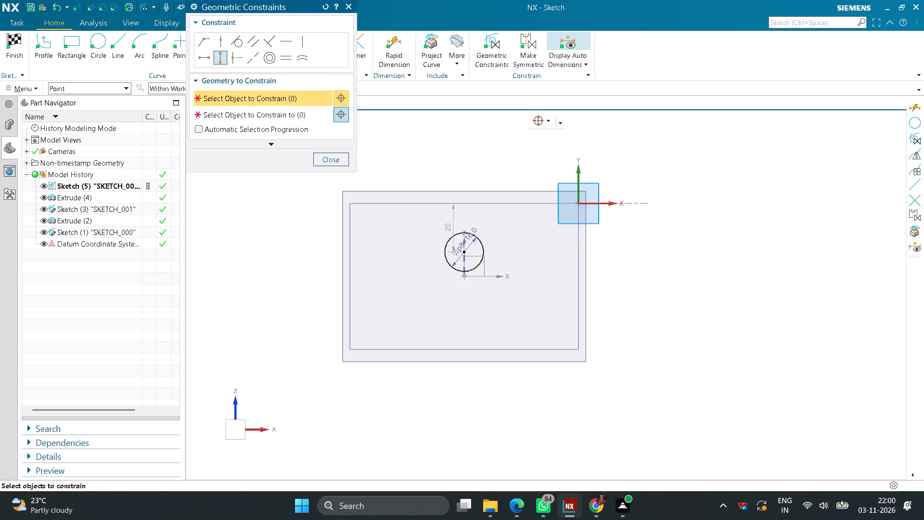
click(338, 156)
Dimension the vertical distance from the circle's centre to the datum X axis as 10 mm.
scroll(462, 267, up, 4)
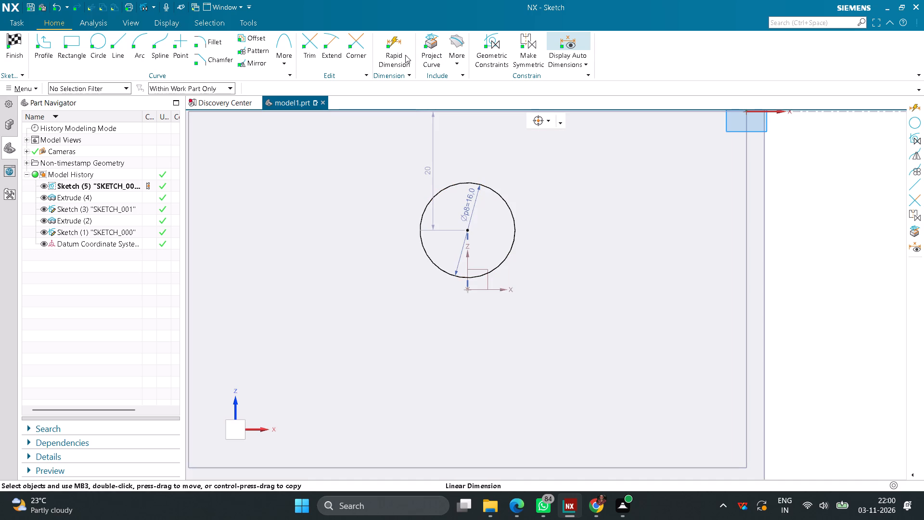
click(402, 55)
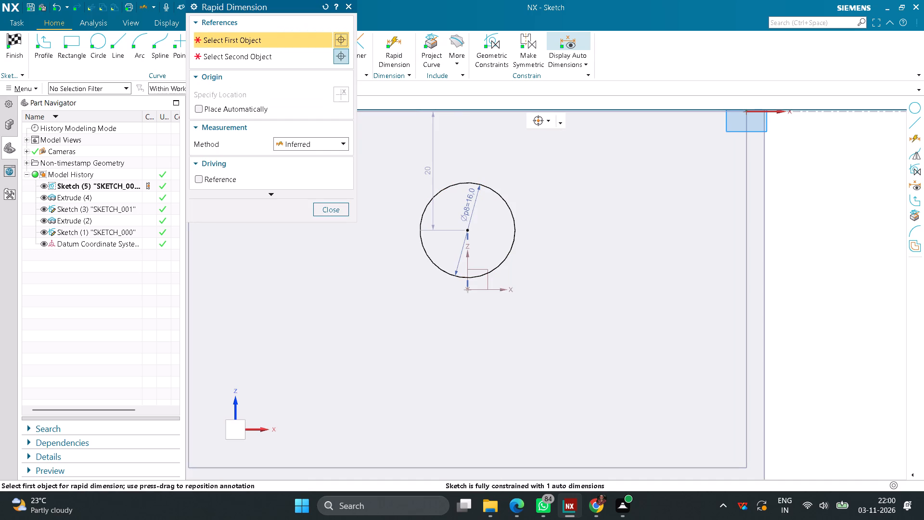
click(470, 233)
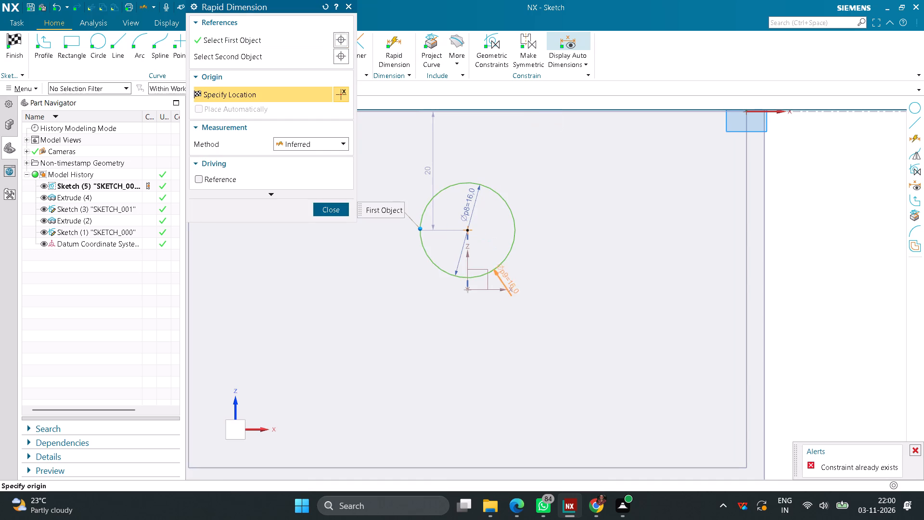
click(486, 288)
click(541, 309)
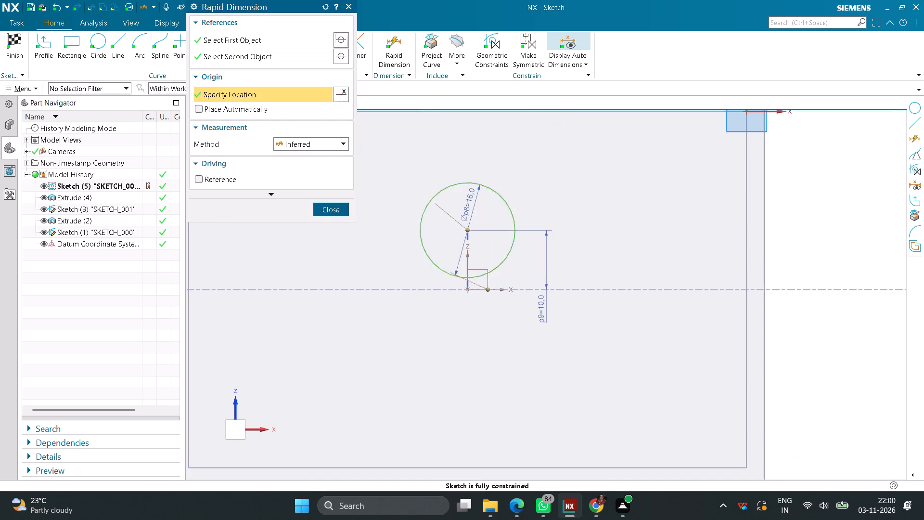
text(10)
key(Return)
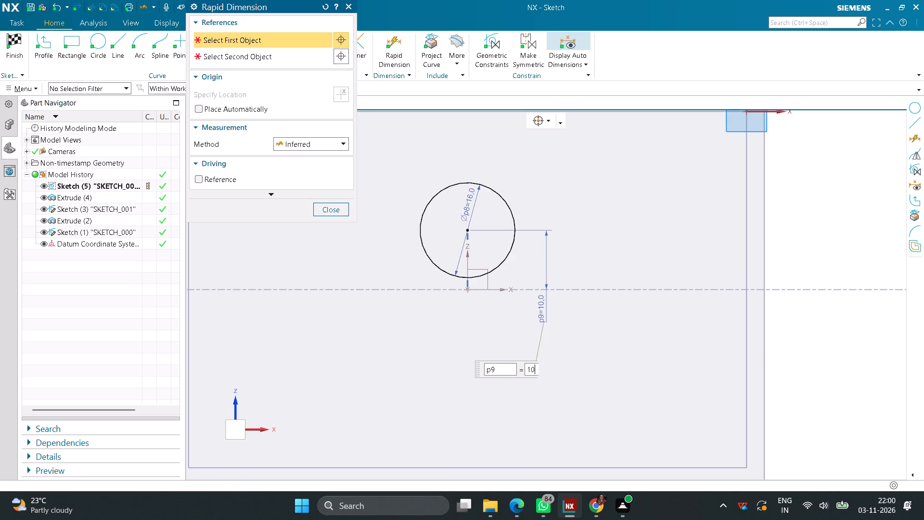
click(330, 207)
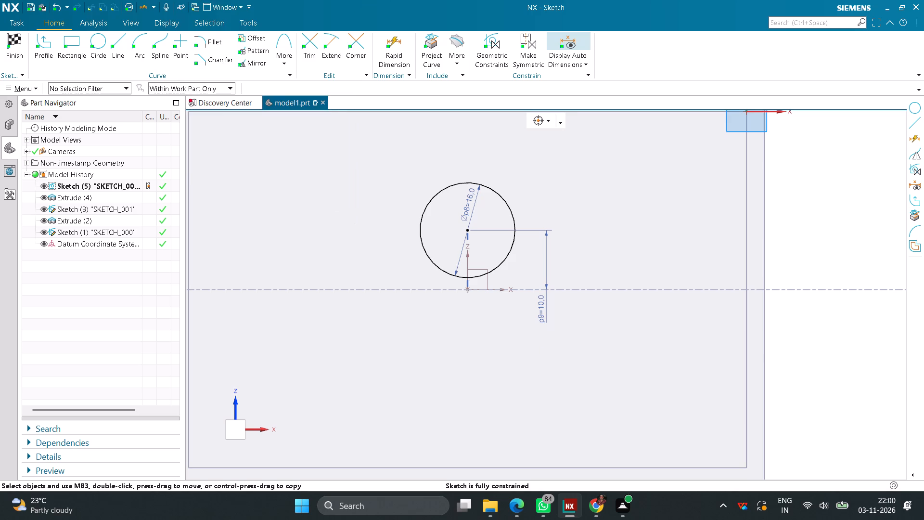
Change the circle's diameter dimension to 10 mm.
click(257, 52)
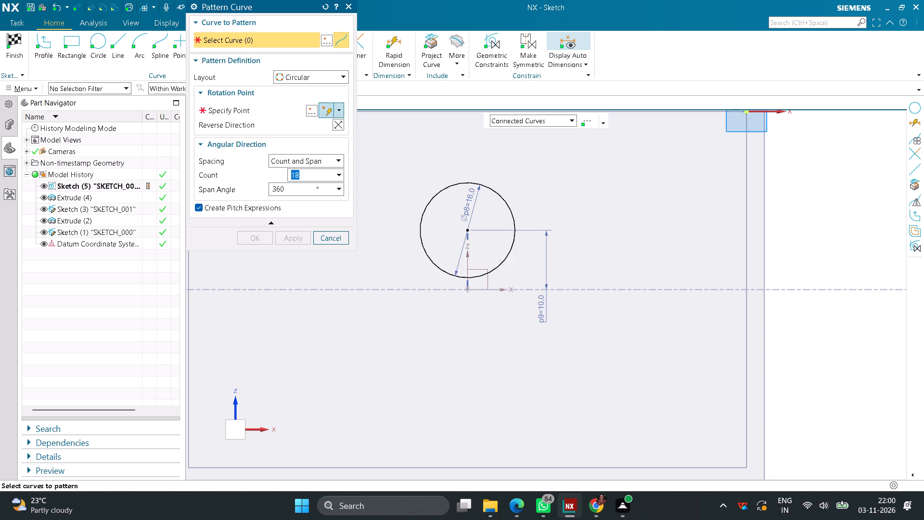
key(Escape)
double_click(470, 207)
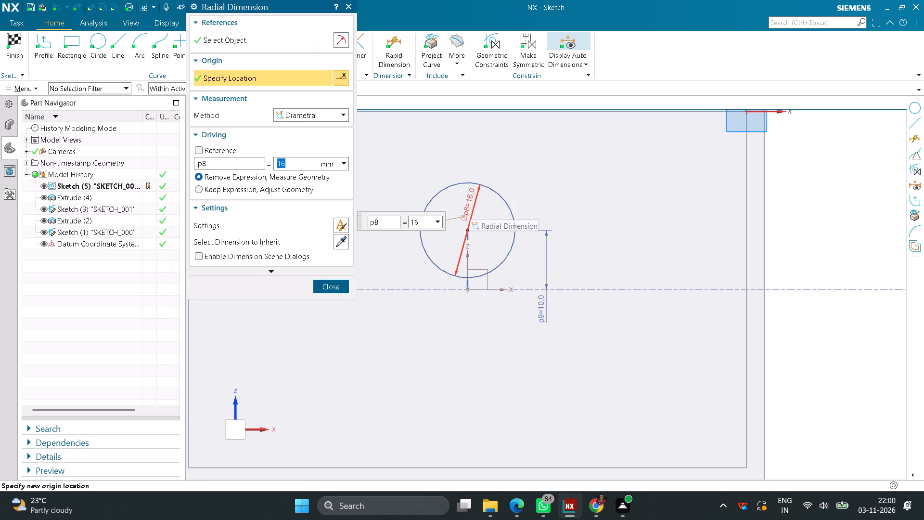
text(10)
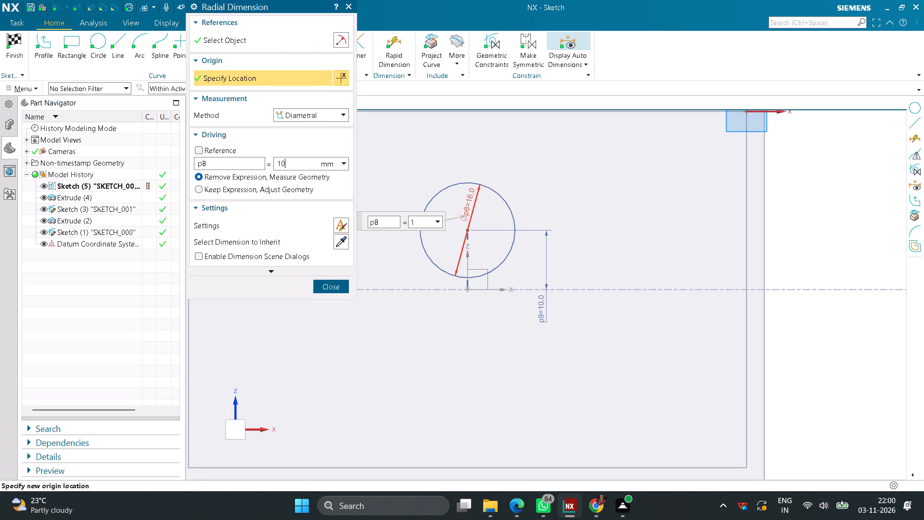
key(Return)
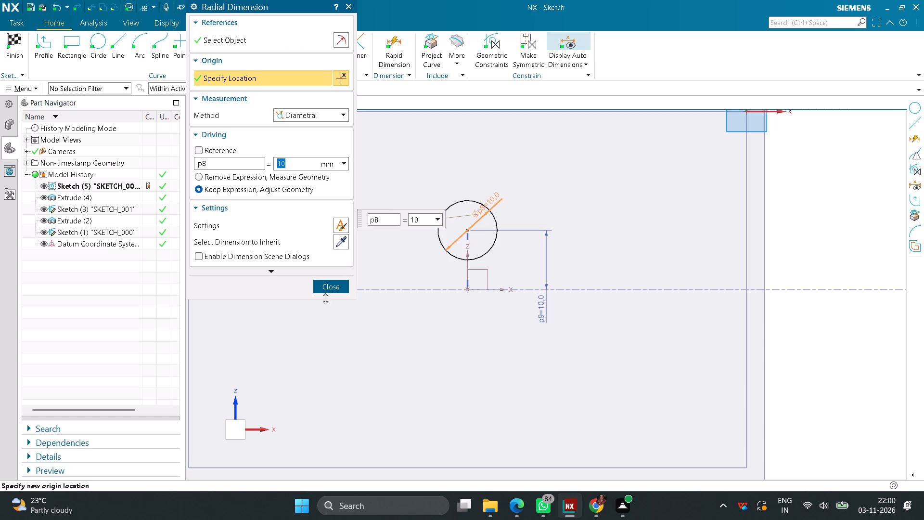
click(330, 290)
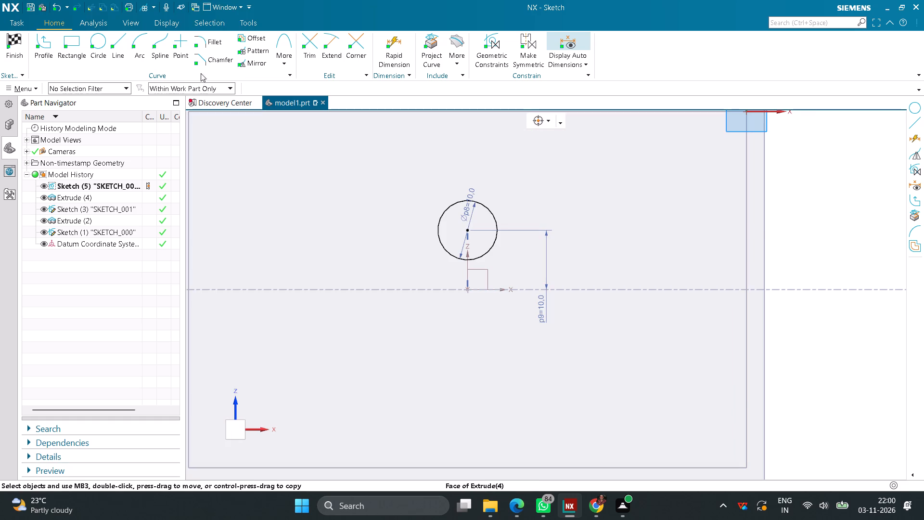
Create a circular pattern of the 10 mm circle about the datum origin, with a count of 4 over 360 degrees.
click(263, 54)
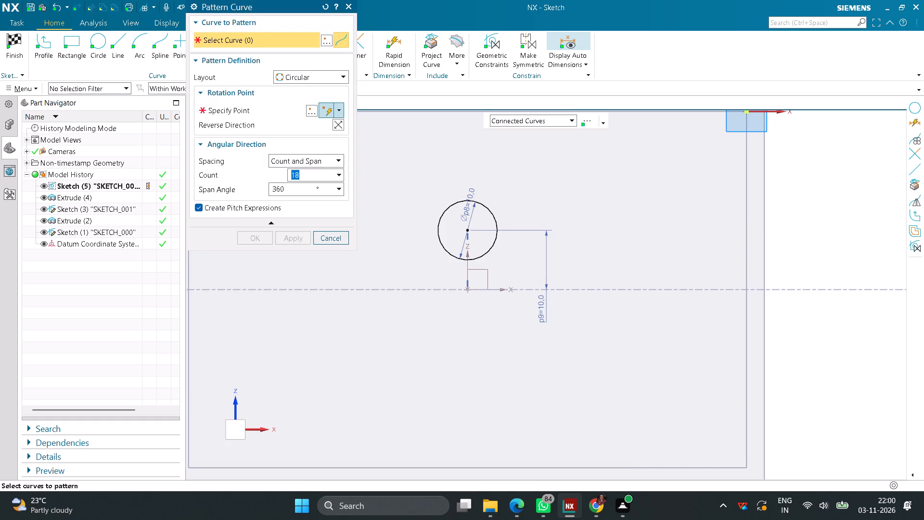
click(440, 226)
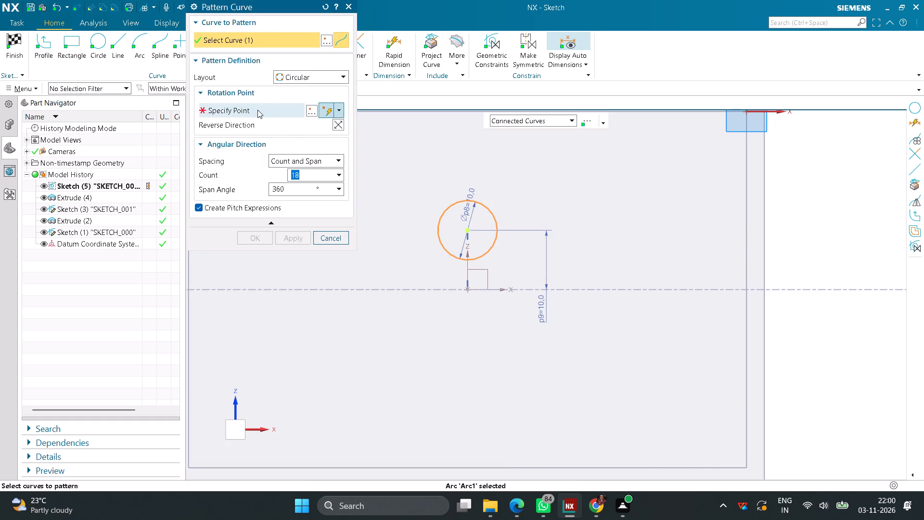
click(257, 110)
click(468, 291)
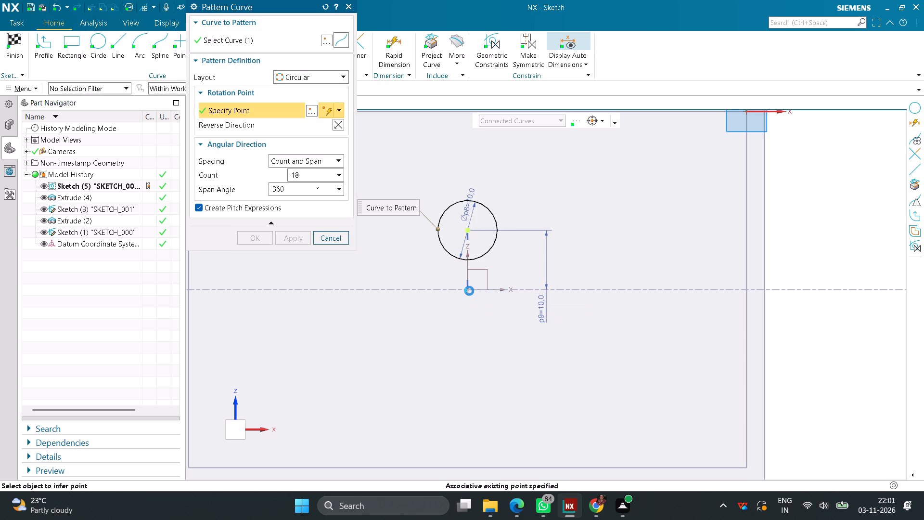
key(8)
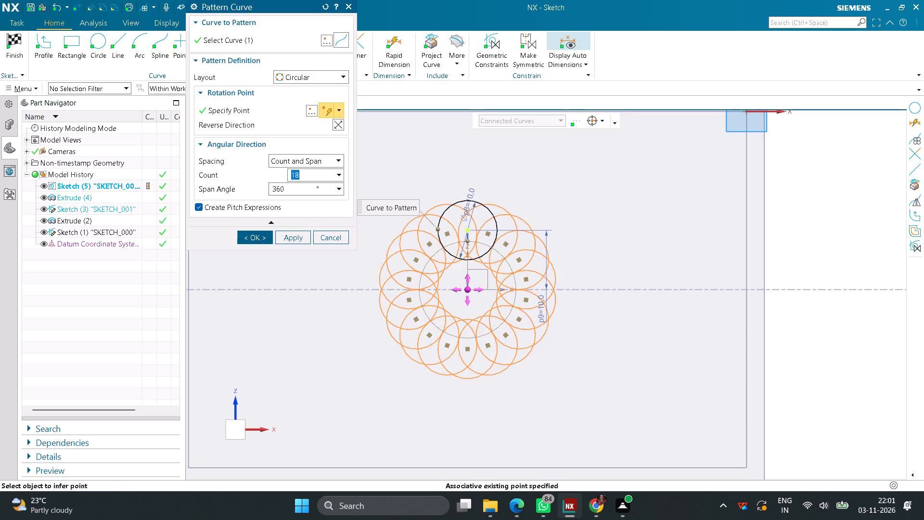
key(Return)
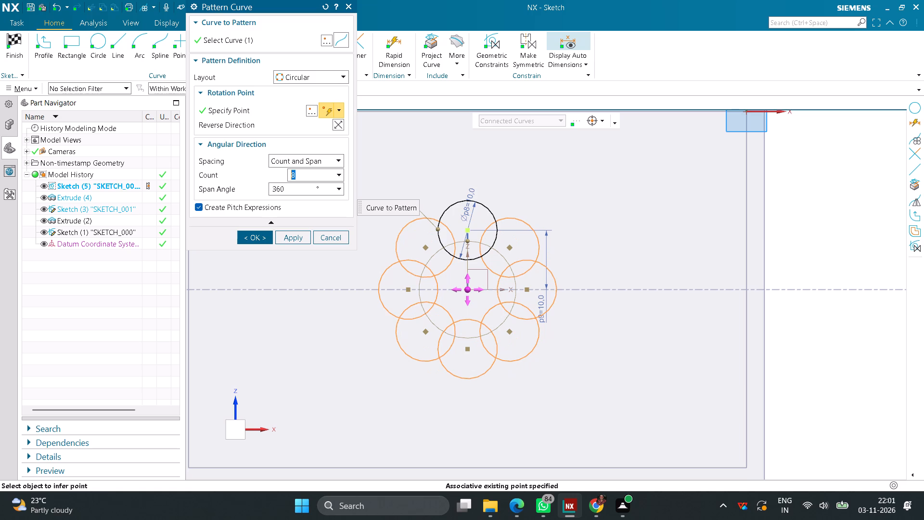
key(4)
key(Return)
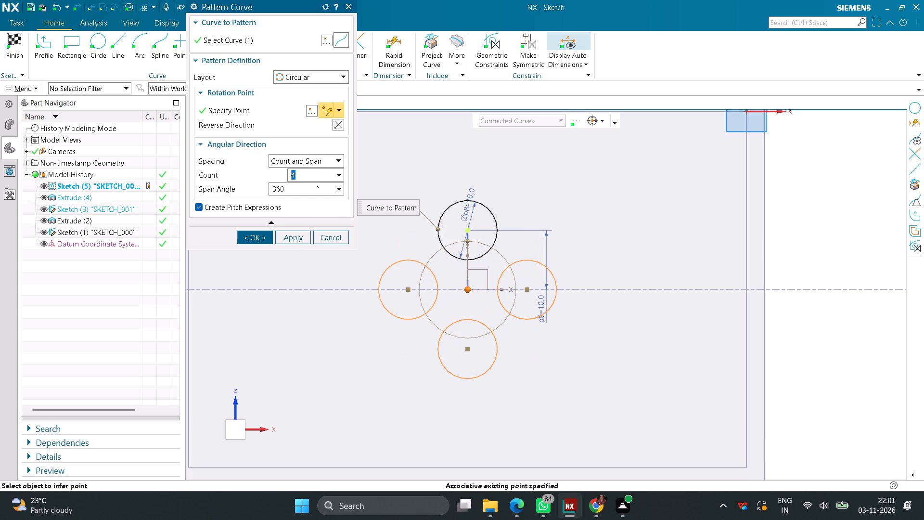
click(256, 234)
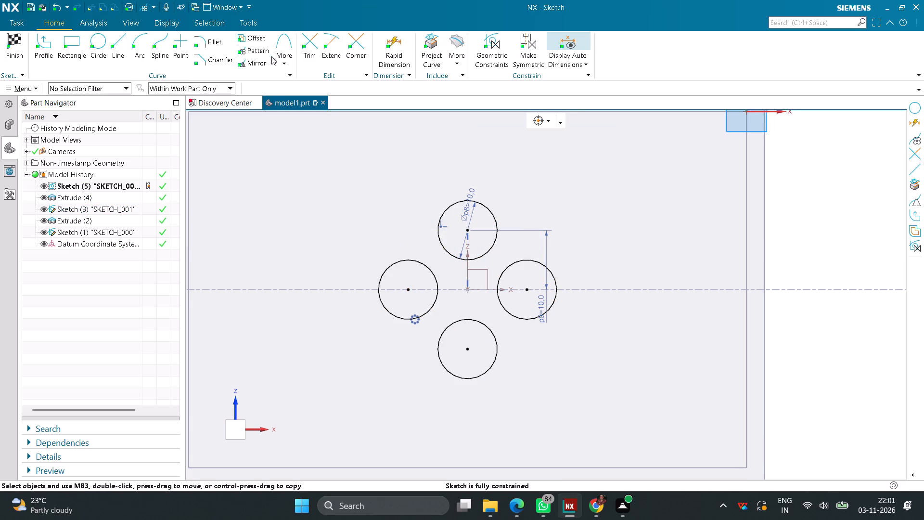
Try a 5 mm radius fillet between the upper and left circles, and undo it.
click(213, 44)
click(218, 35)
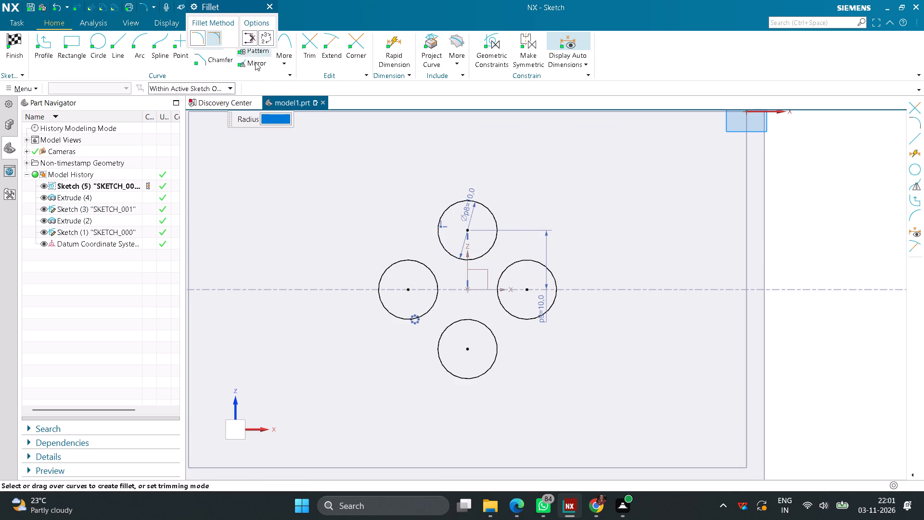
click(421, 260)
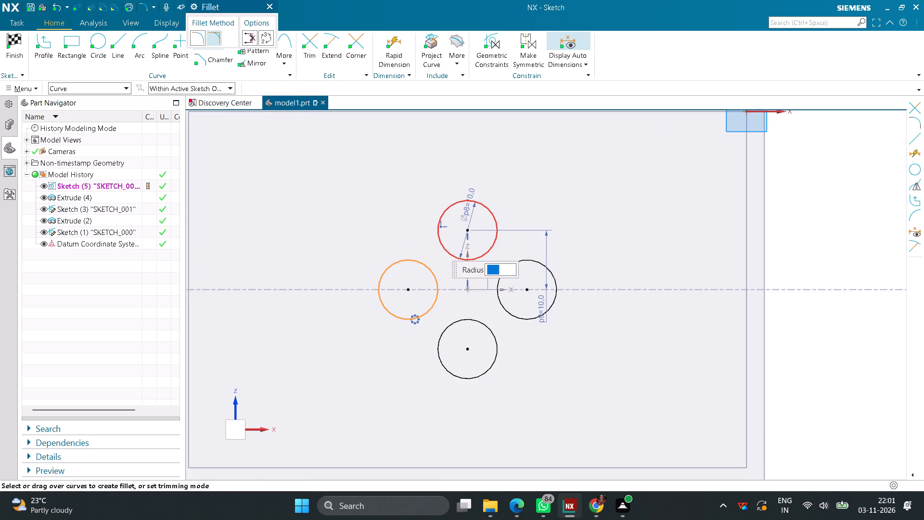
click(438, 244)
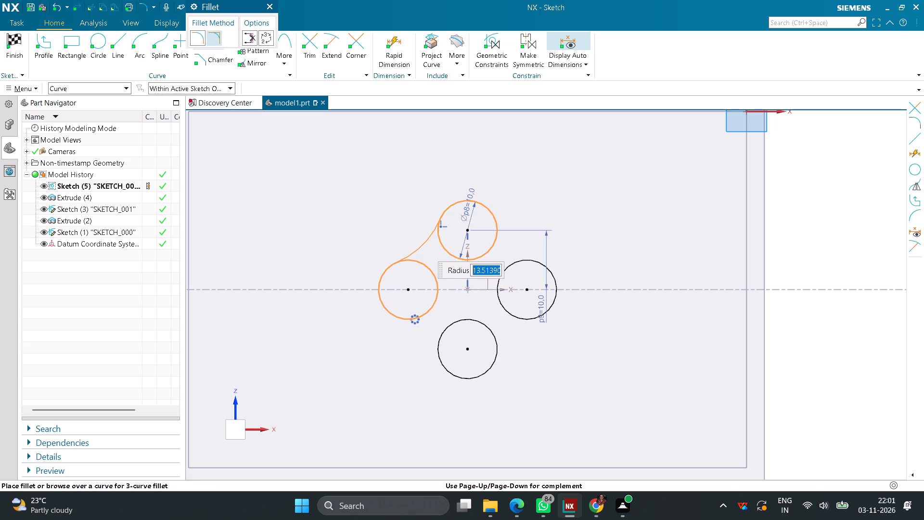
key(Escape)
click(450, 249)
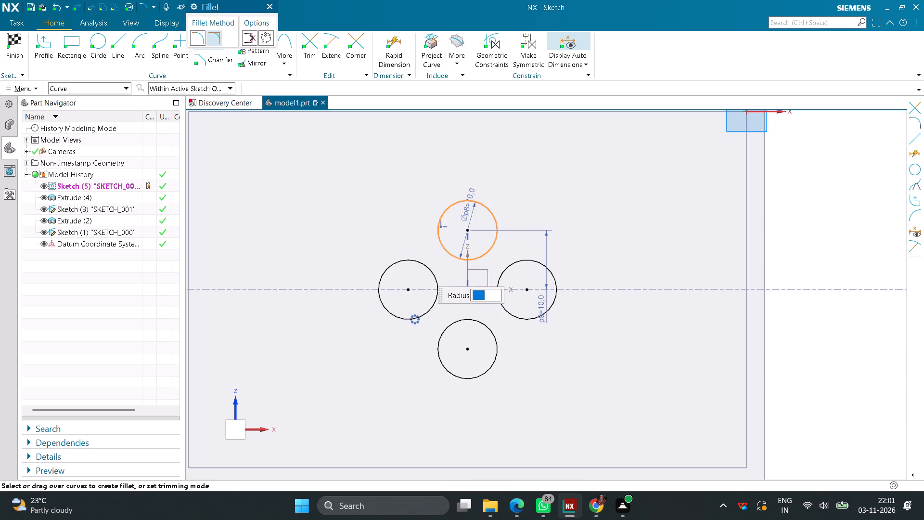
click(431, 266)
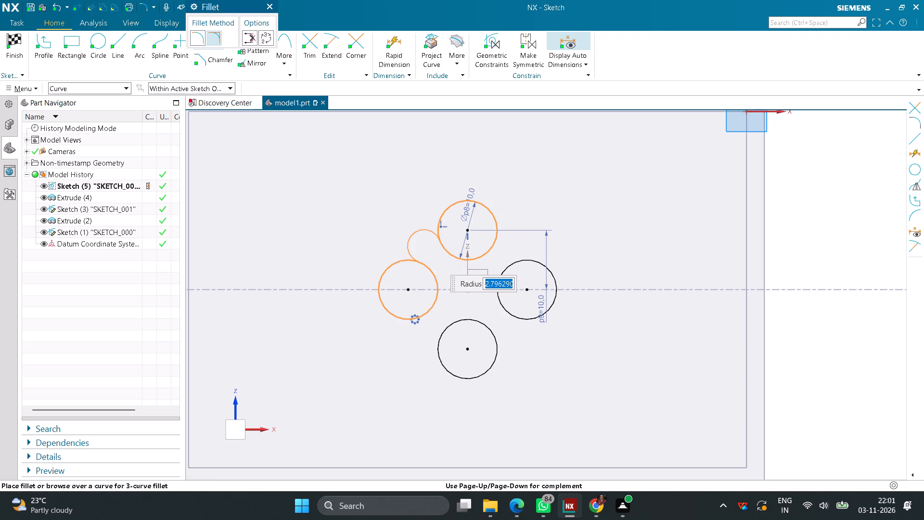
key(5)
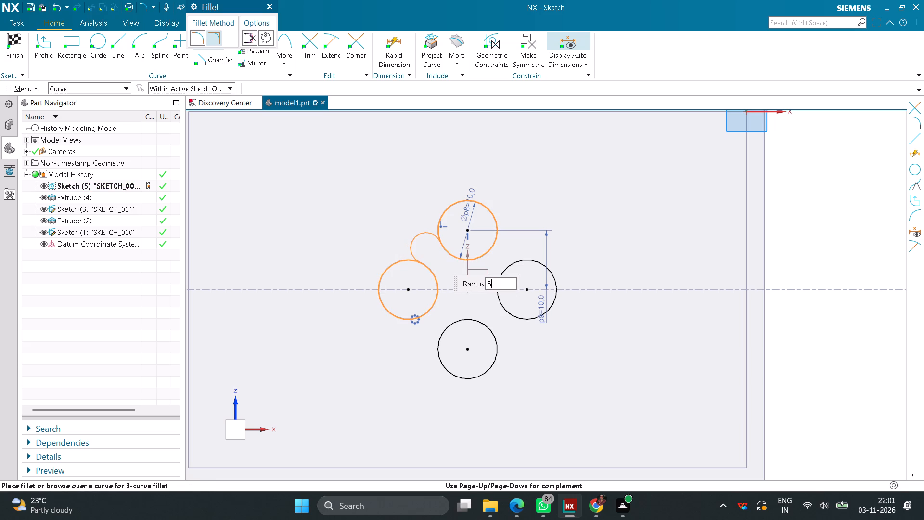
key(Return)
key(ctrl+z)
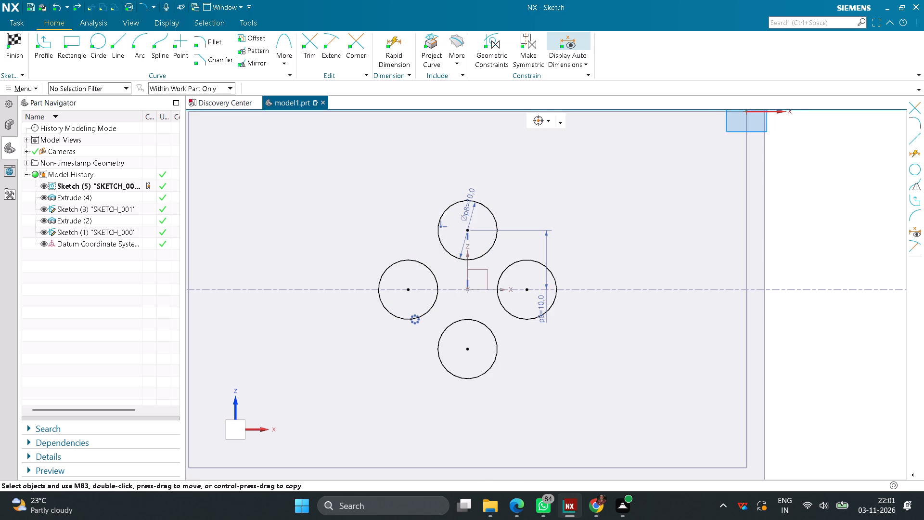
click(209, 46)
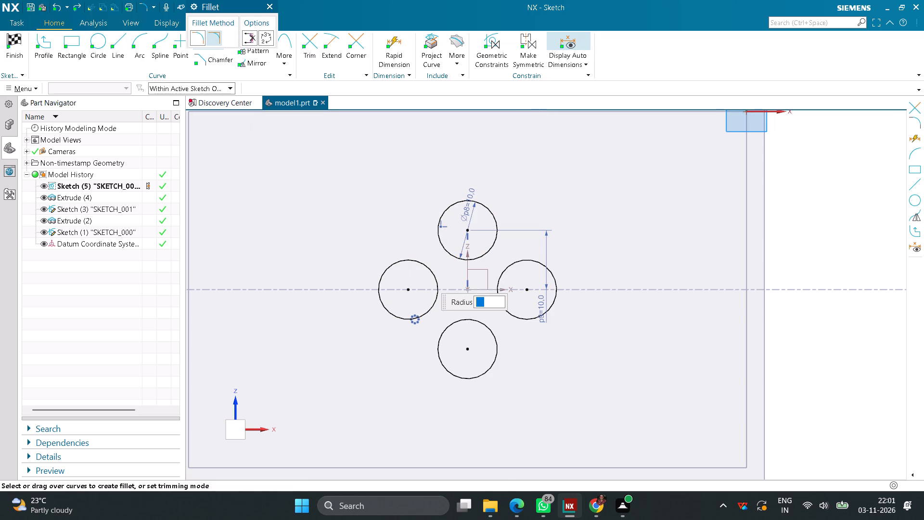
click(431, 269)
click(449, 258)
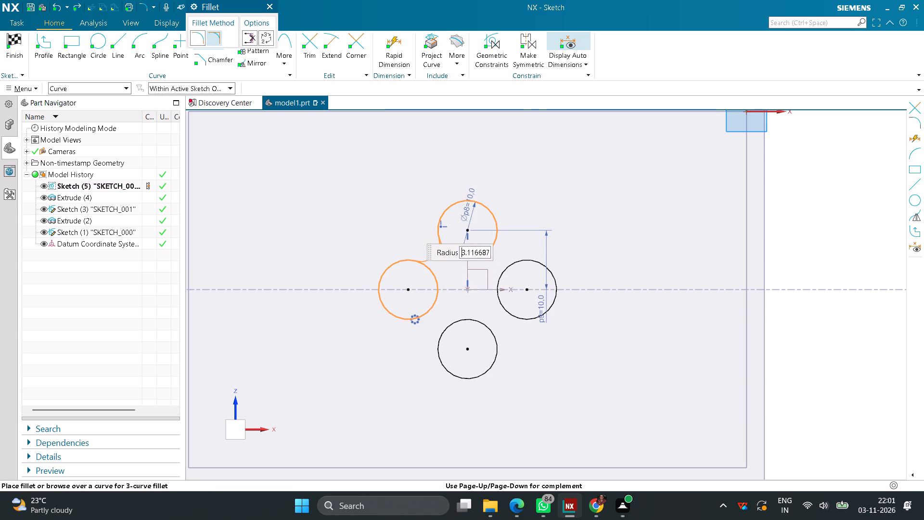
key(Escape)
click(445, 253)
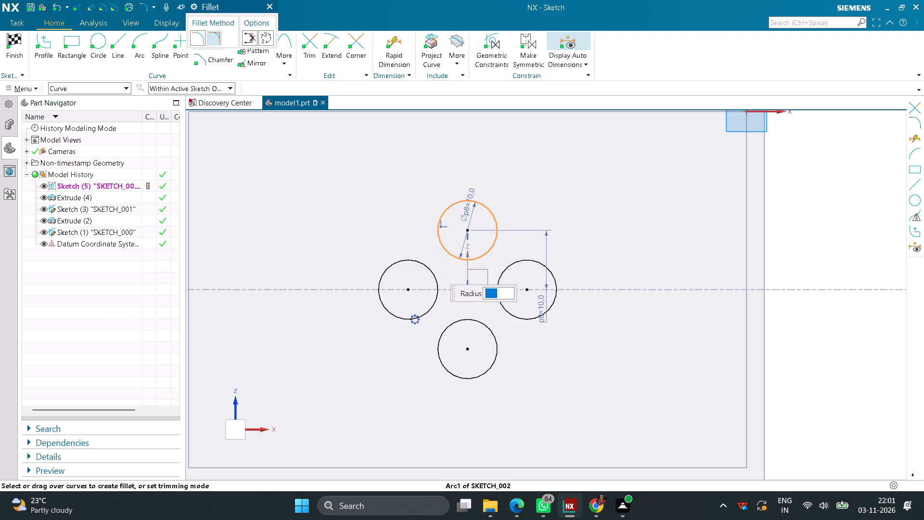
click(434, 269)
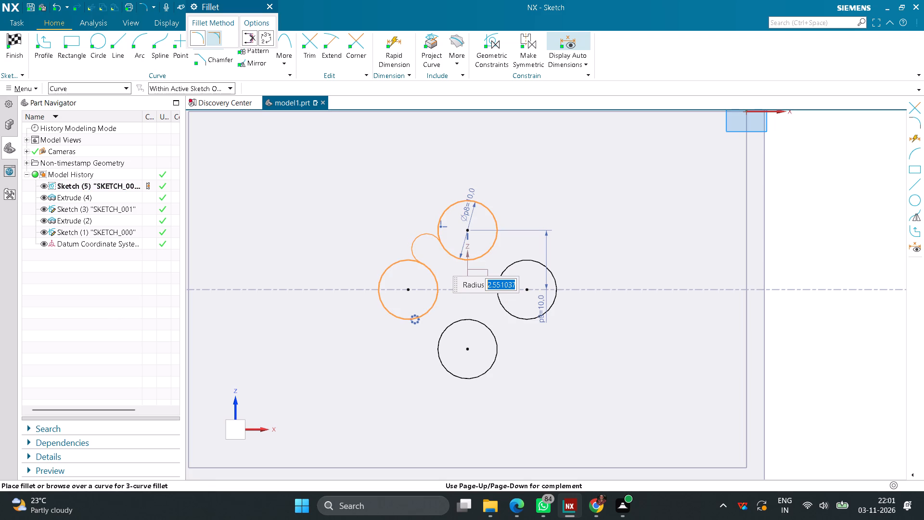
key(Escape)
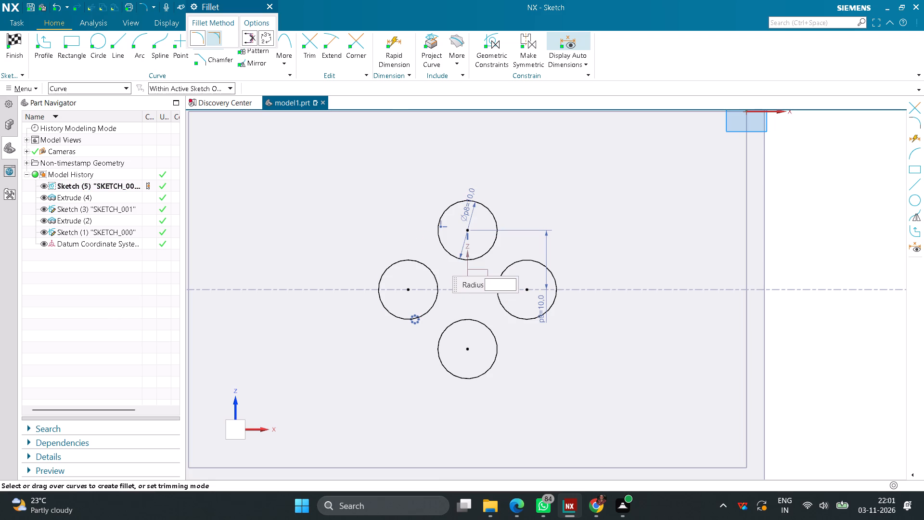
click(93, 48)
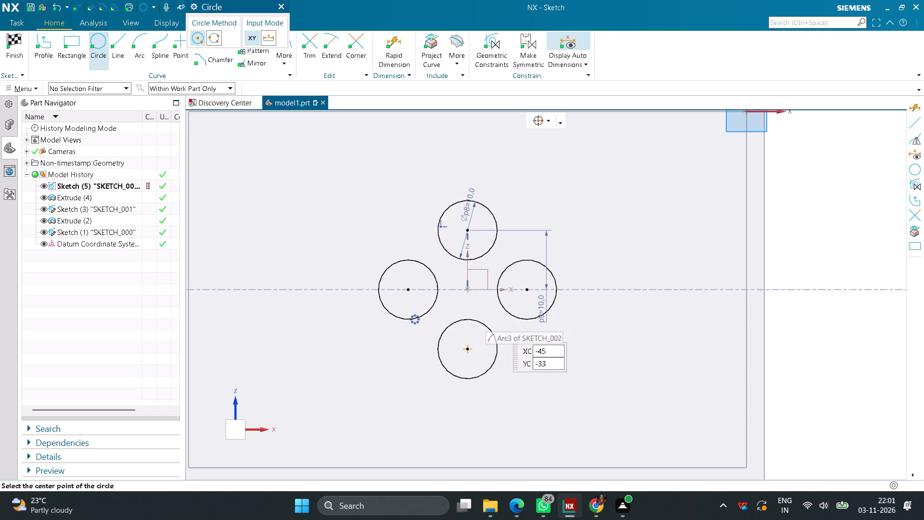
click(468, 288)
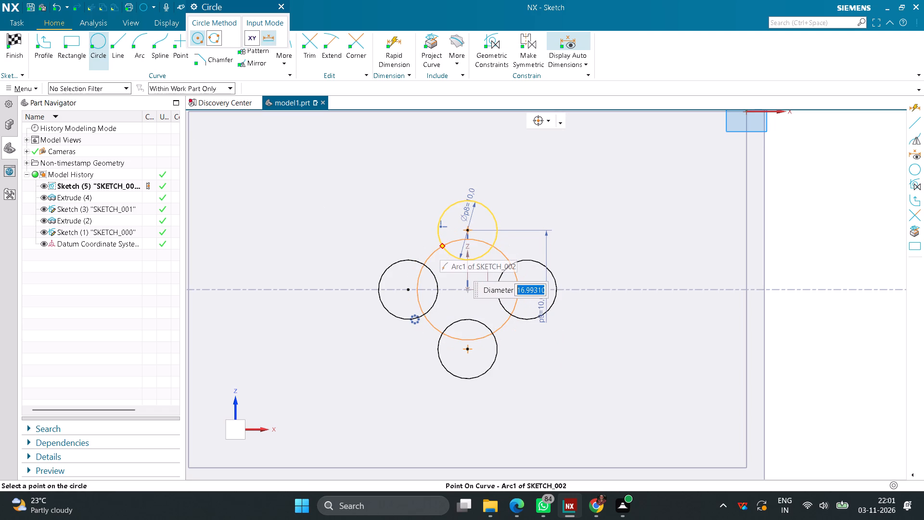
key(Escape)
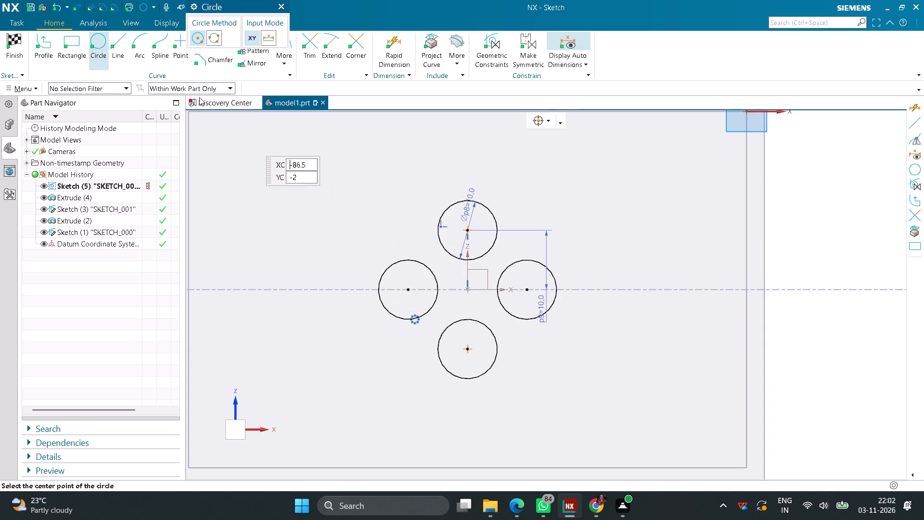
Draw a vertical line about 7.5 mm long upward from the left circle's centre.
click(119, 48)
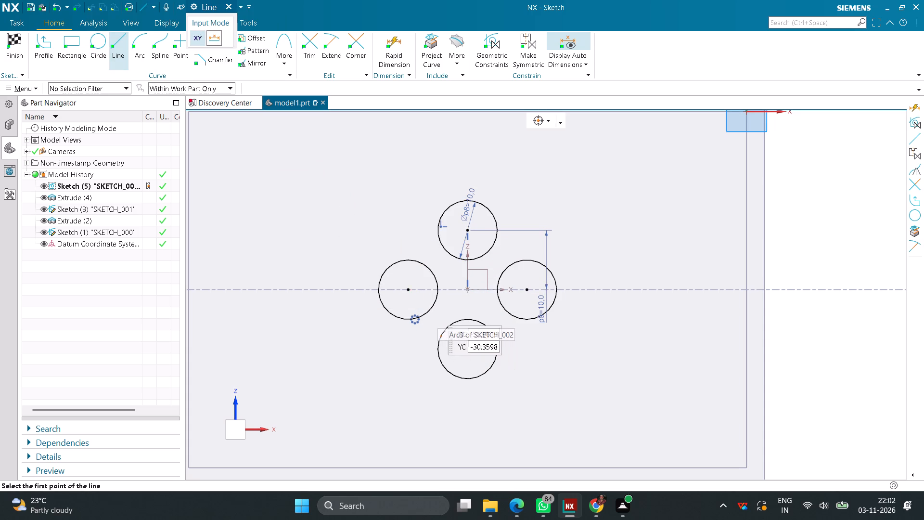
click(407, 287)
click(408, 245)
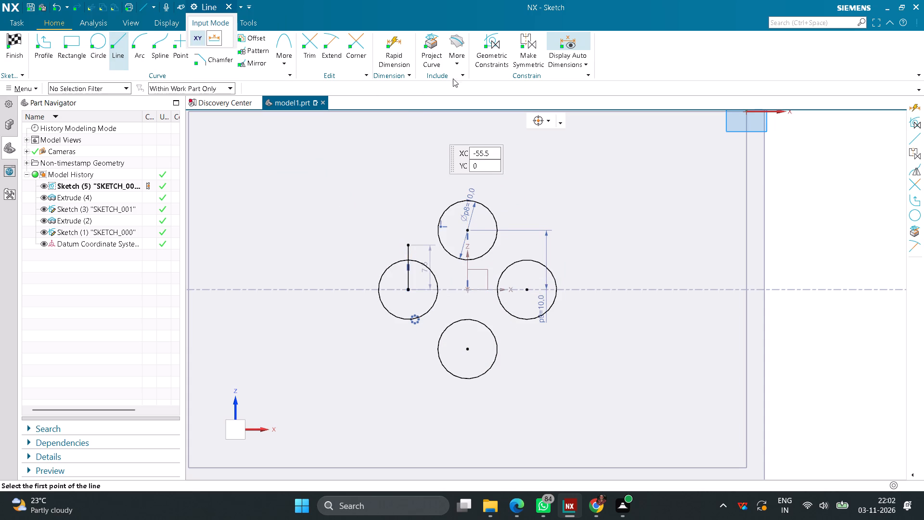
Mirror the vertical line across the horizontal datum X axis.
click(265, 66)
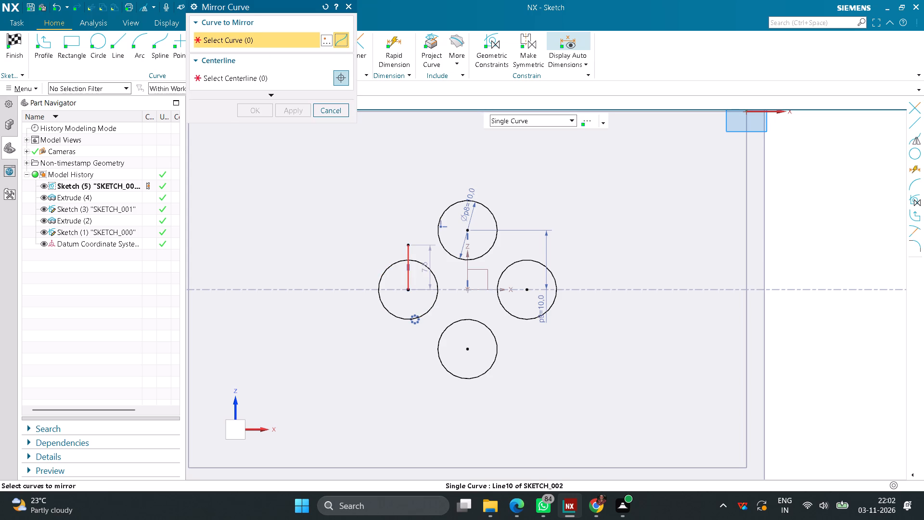
click(408, 256)
click(255, 84)
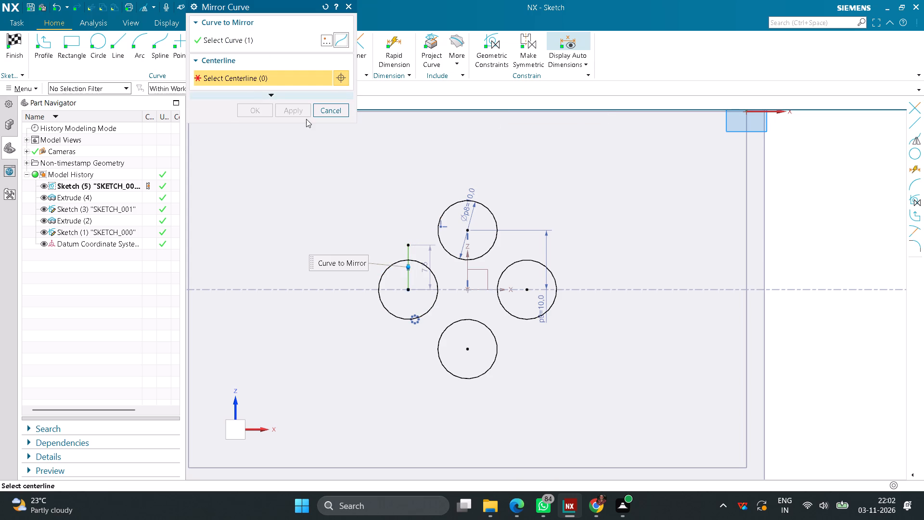
click(488, 292)
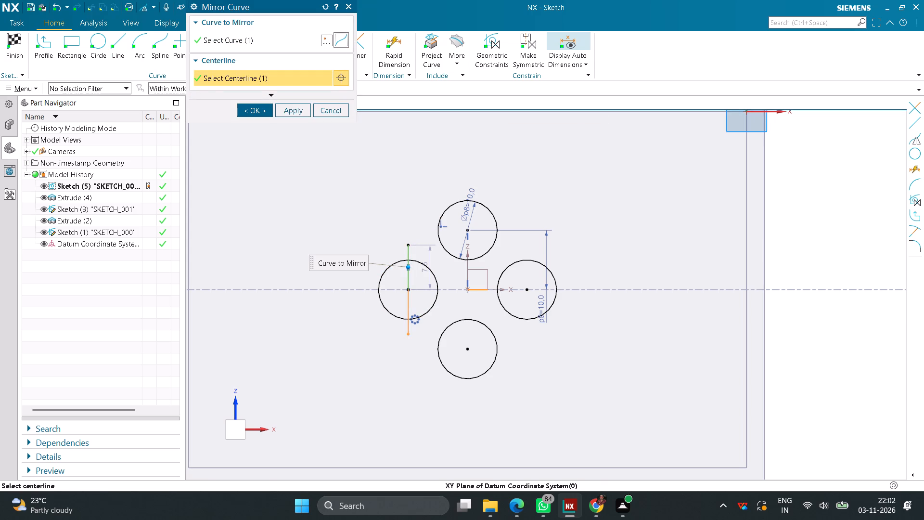
click(257, 114)
Convert the two vertical lines through the left circle's centre into reference lines.
right_drag(408, 253, 403, 253)
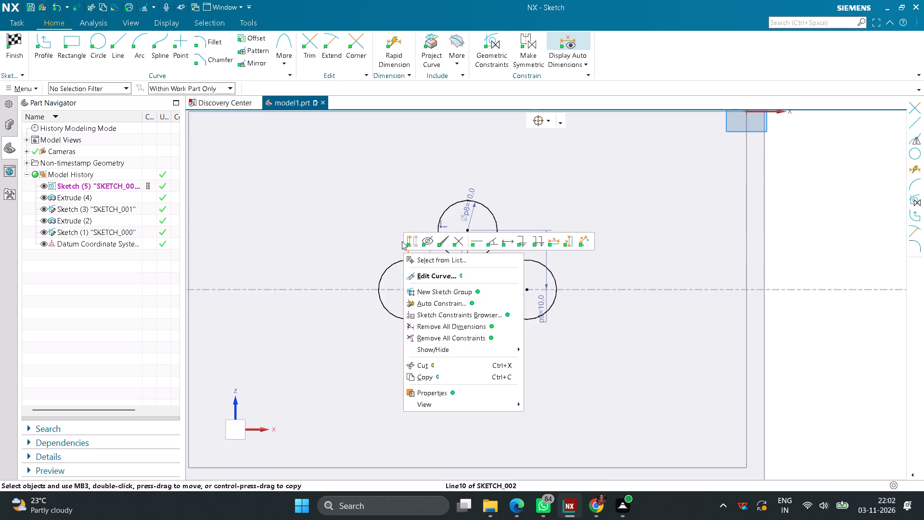
click(410, 240)
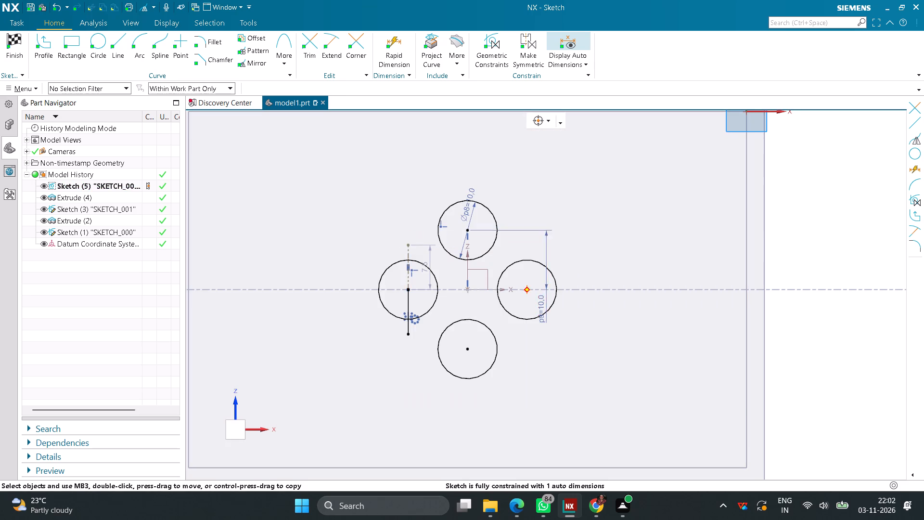
right_click(409, 305)
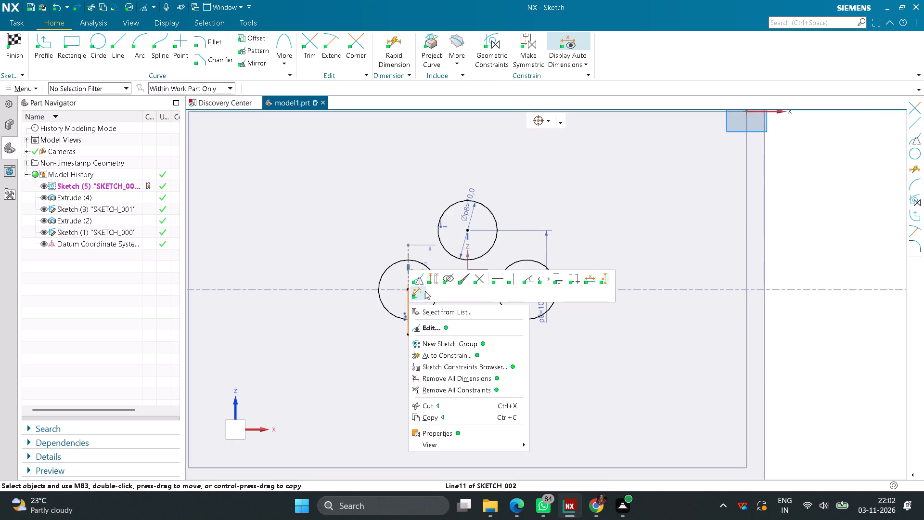
click(433, 279)
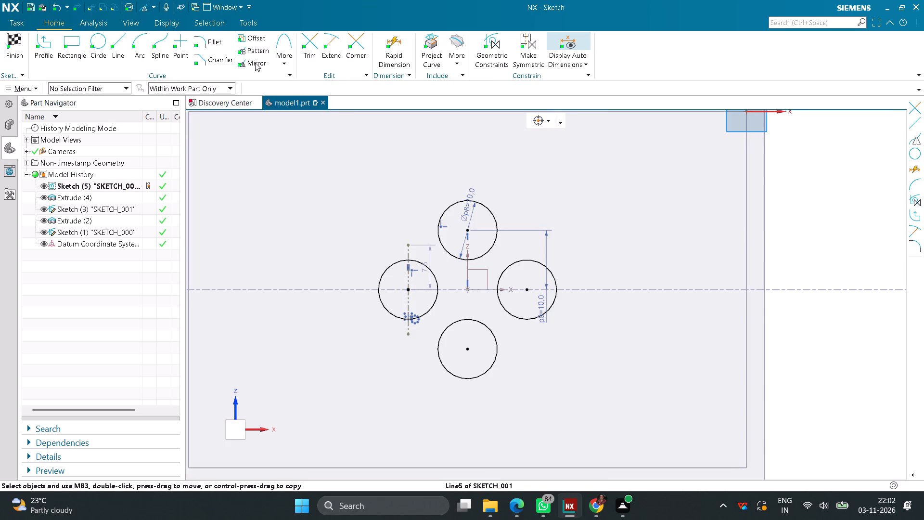
Mirror both vertical reference lines across the vertical datum Z axis onto the right circle.
click(255, 61)
click(409, 255)
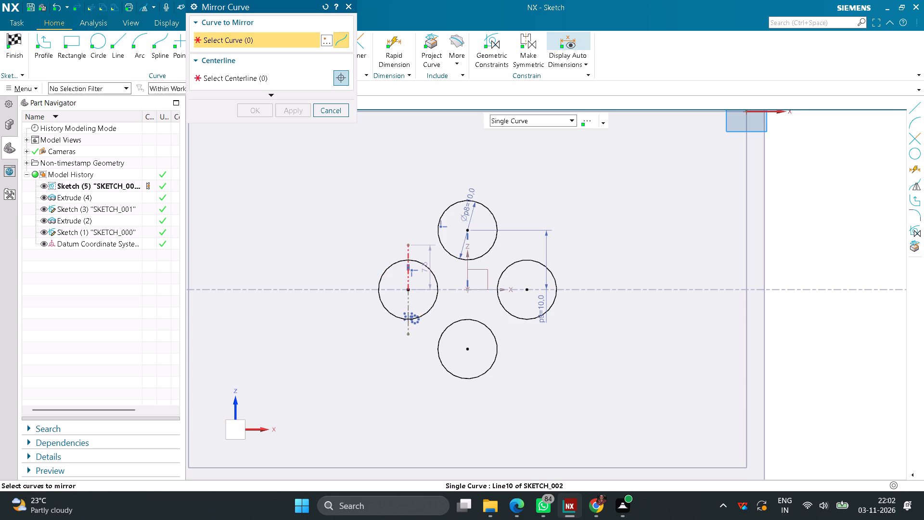
click(405, 299)
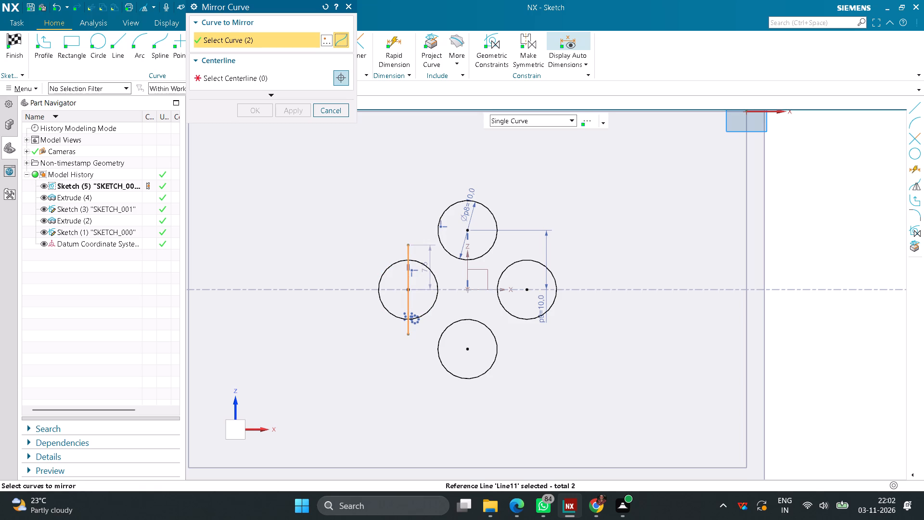
click(247, 80)
click(467, 266)
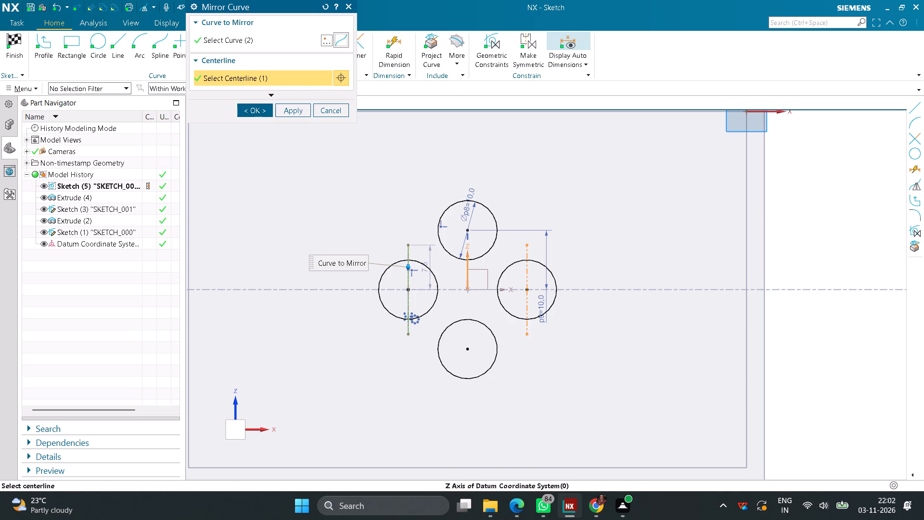
click(252, 110)
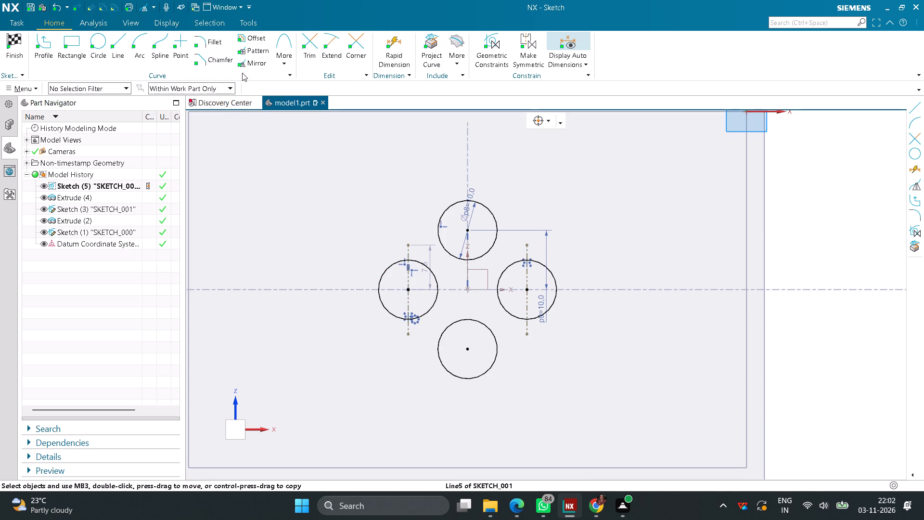
Draw a horizontal line about 18 mm long through the upper circle's centre, extending past both sides of the circle.
click(120, 47)
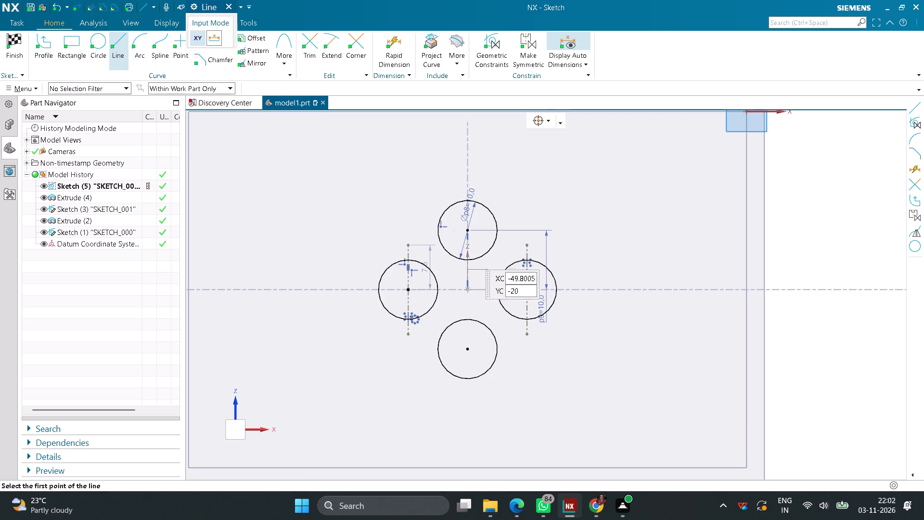
click(419, 227)
click(526, 232)
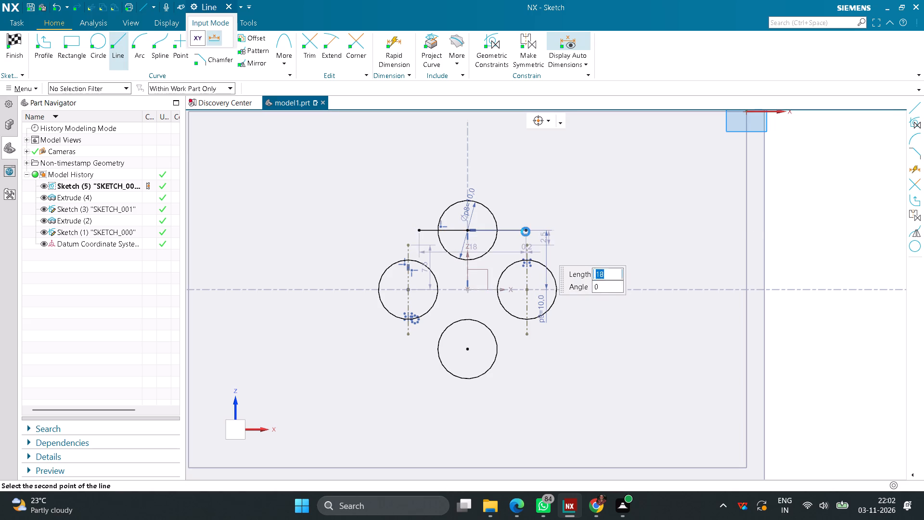
right_click(511, 229)
click(494, 185)
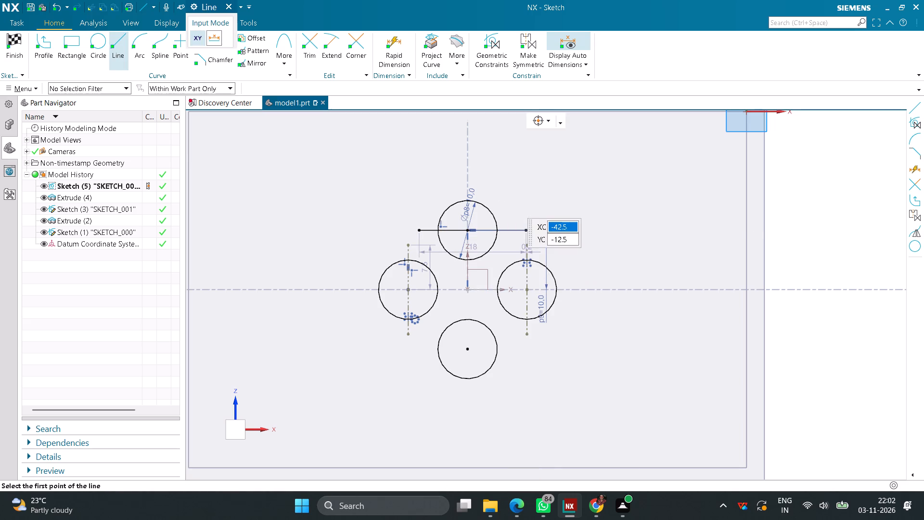
middle_click(500, 205)
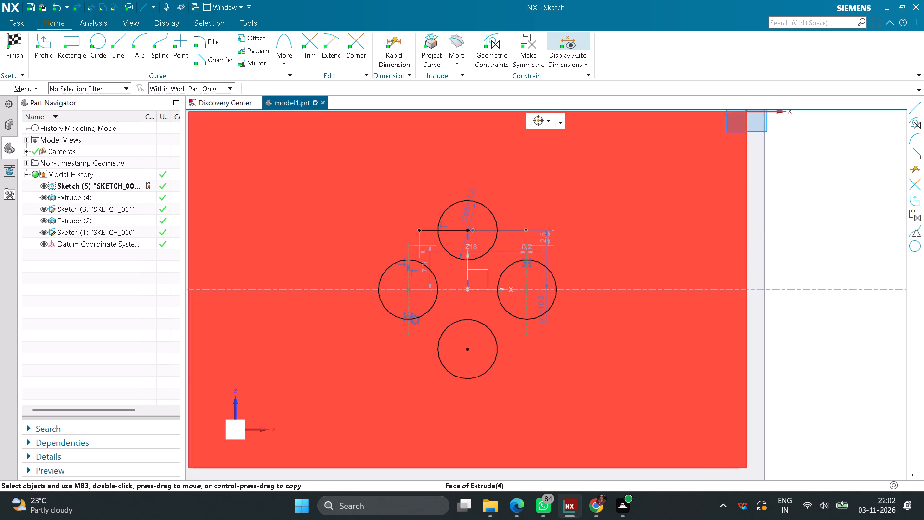
Convert the horizontal line through the upper circle into a reference line.
right_click(514, 230)
click(518, 222)
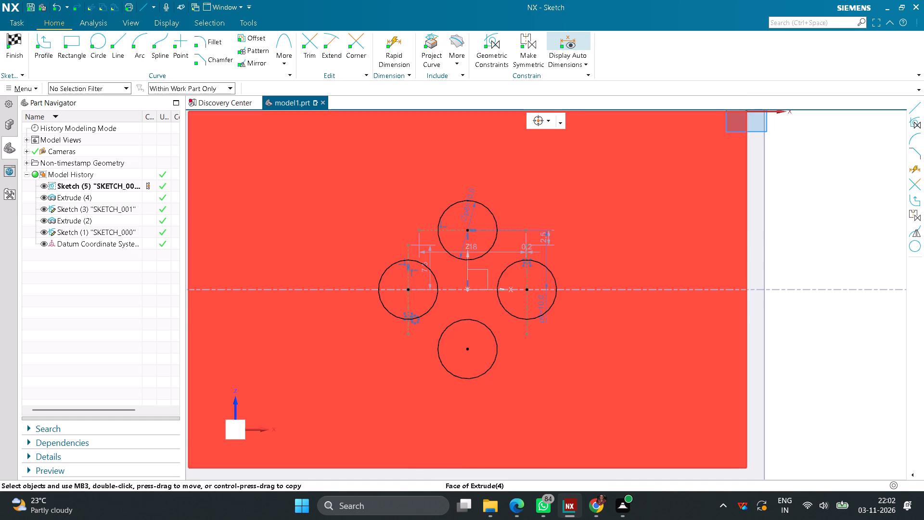
Mirror the horizontal reference line across the horizontal datum X axis onto the lower circle.
click(263, 67)
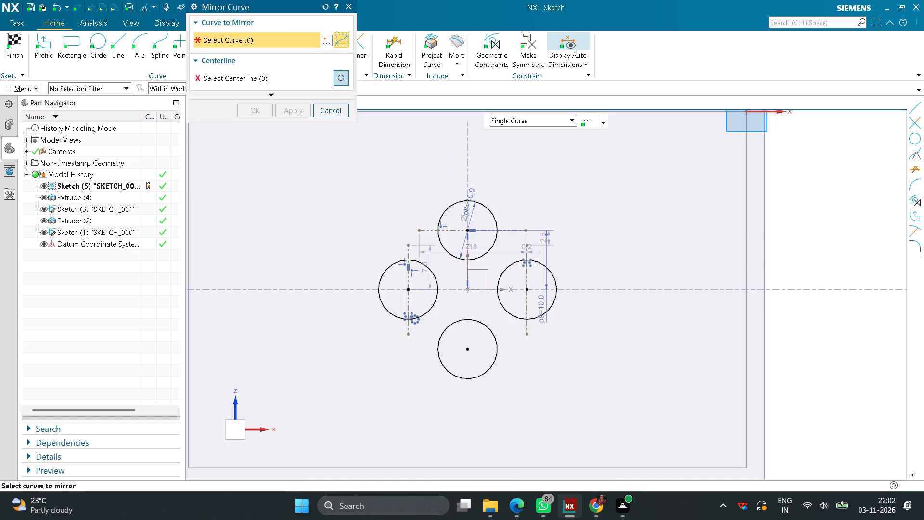
click(508, 232)
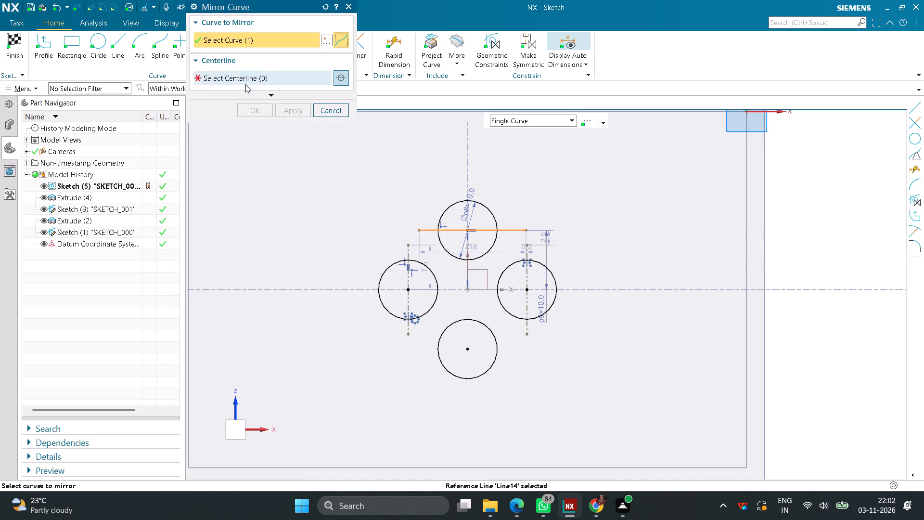
click(245, 84)
click(479, 286)
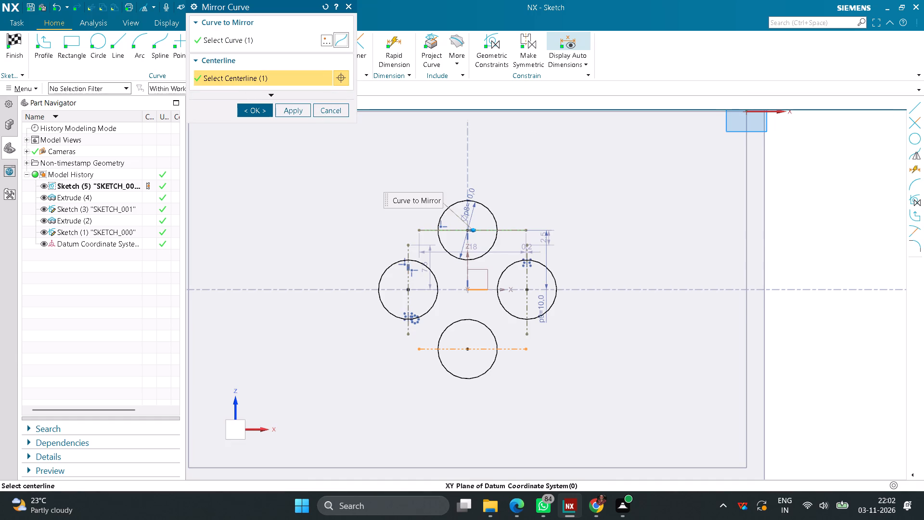
click(262, 115)
Trim away the inner half of the upper circle at its reference line, leaving outward semicircles throughout the pattern.
click(311, 51)
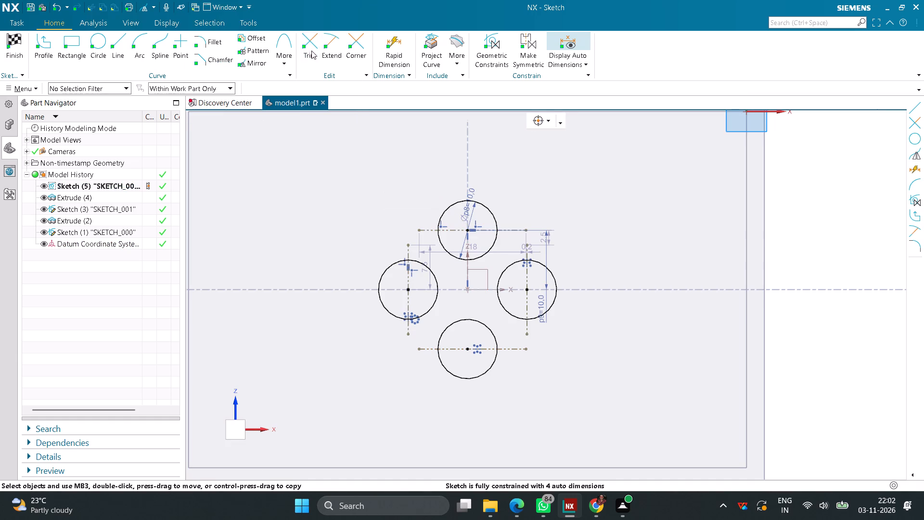
click(449, 259)
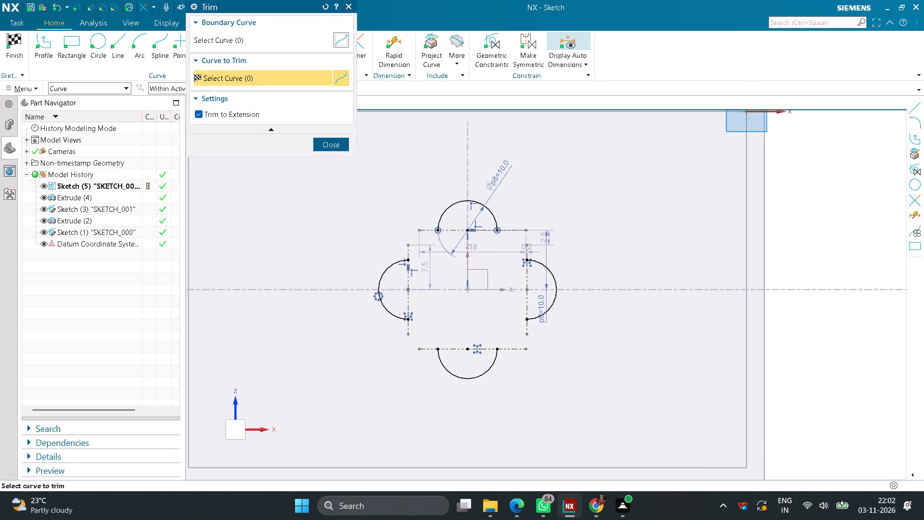
click(323, 147)
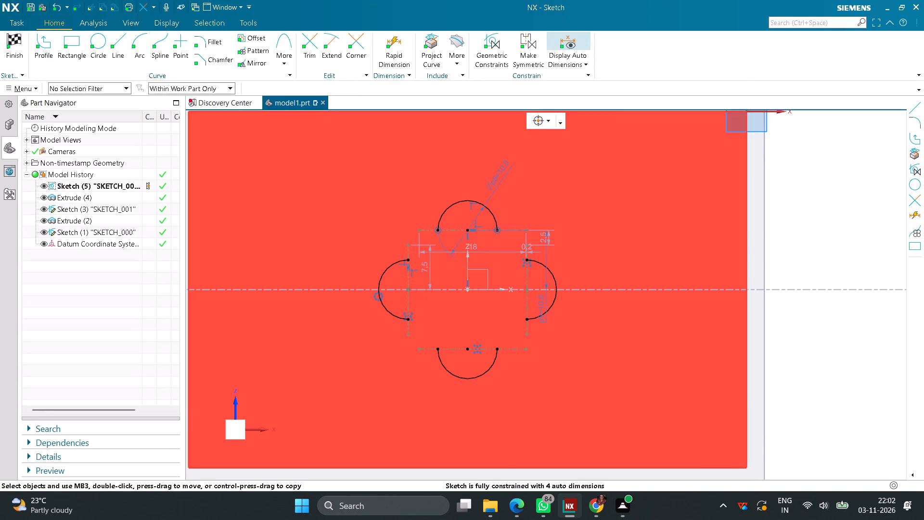
Draw a 5 mm radius arc from the left semicircle's top end to the upper semicircle's left end, bulging outward.
click(135, 43)
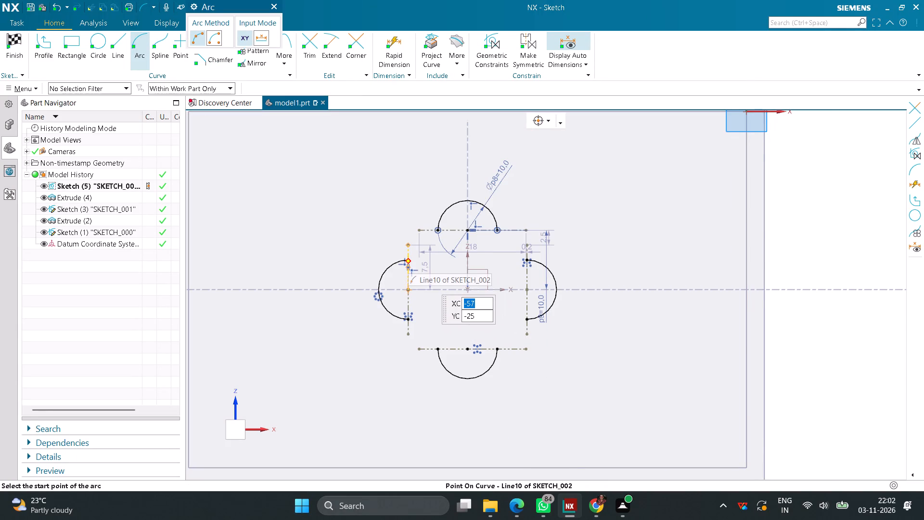
scroll(408, 261, up, 4)
click(408, 259)
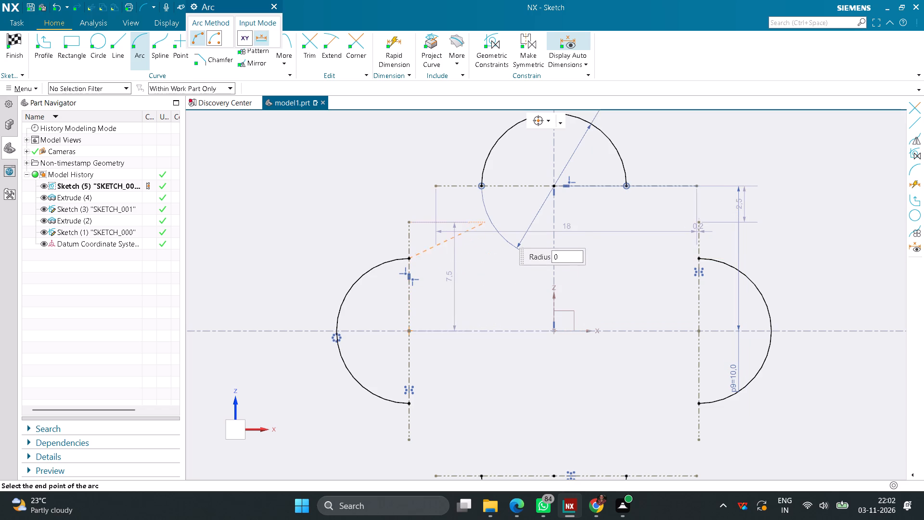
click(481, 186)
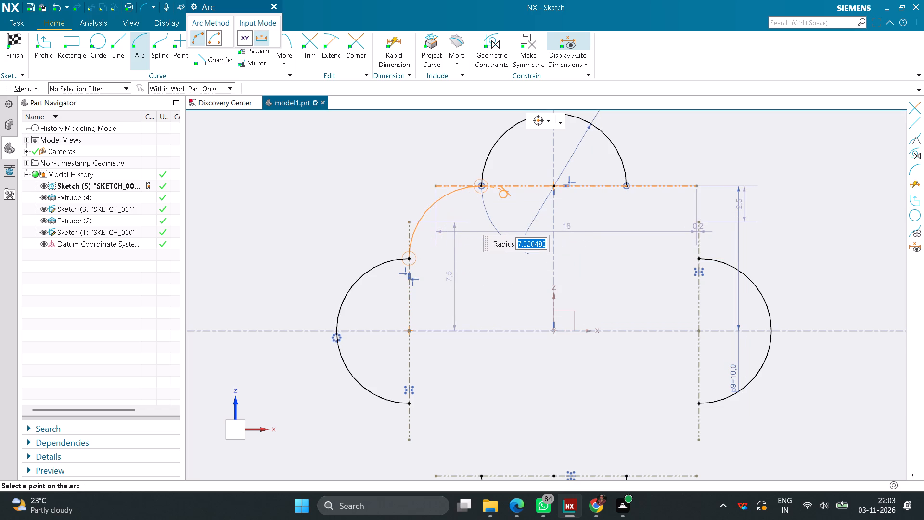
key(5)
key(Return)
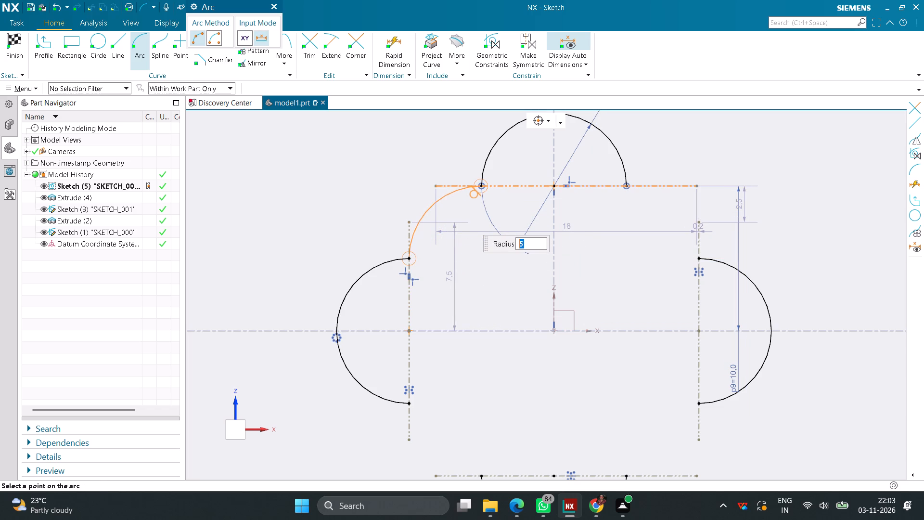
click(449, 201)
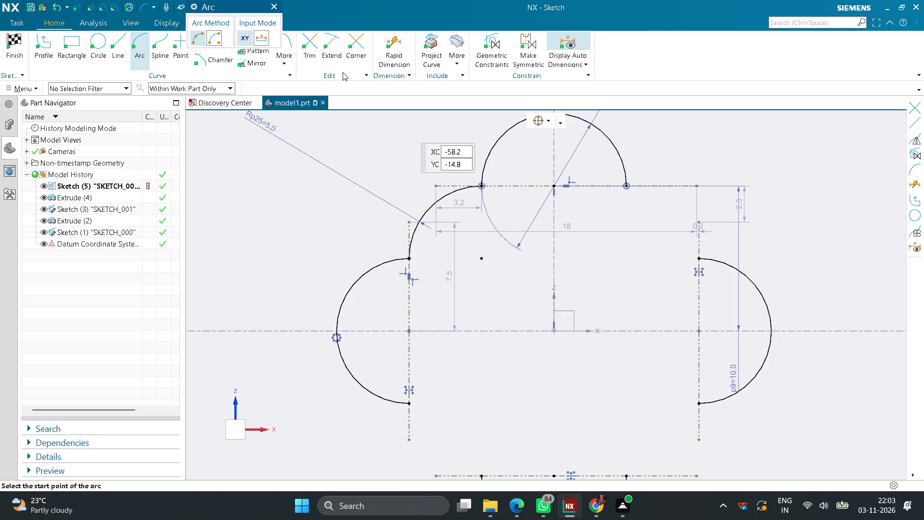
Mirror the 5 mm connecting arc across the vertical datum Z axis.
click(252, 65)
click(424, 212)
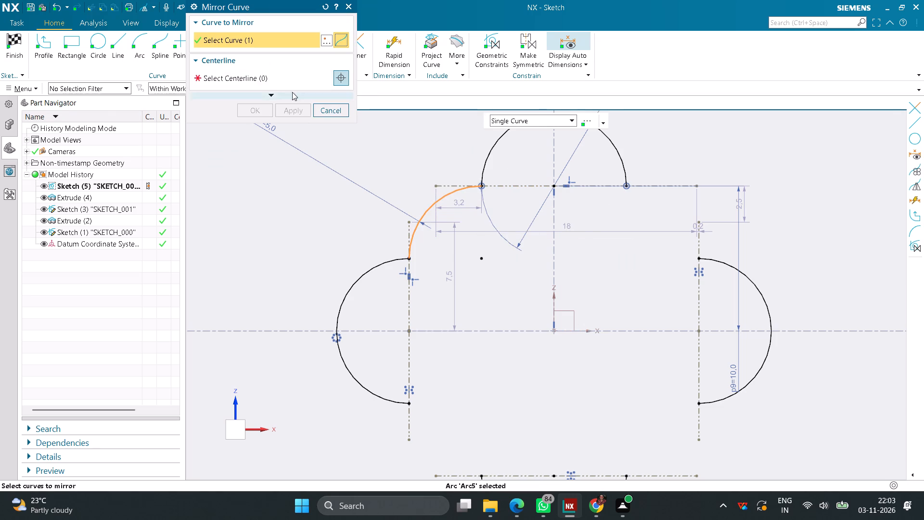
click(259, 78)
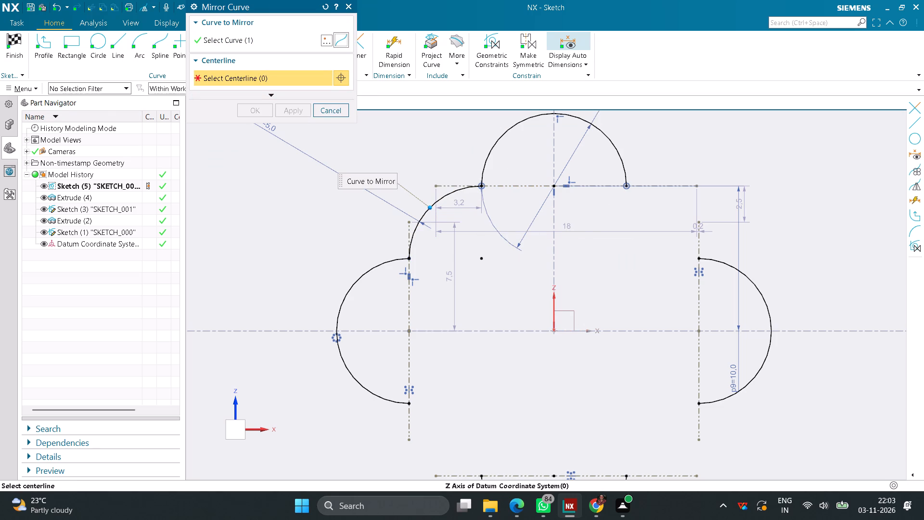
click(550, 304)
click(261, 109)
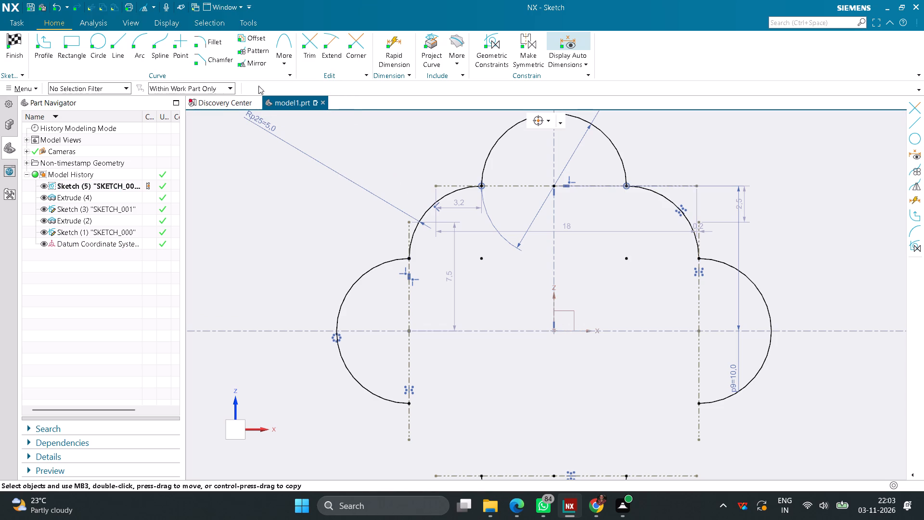
Mirror the two upper connecting arcs across the horizontal datum X axis to close the profile.
click(244, 64)
click(417, 228)
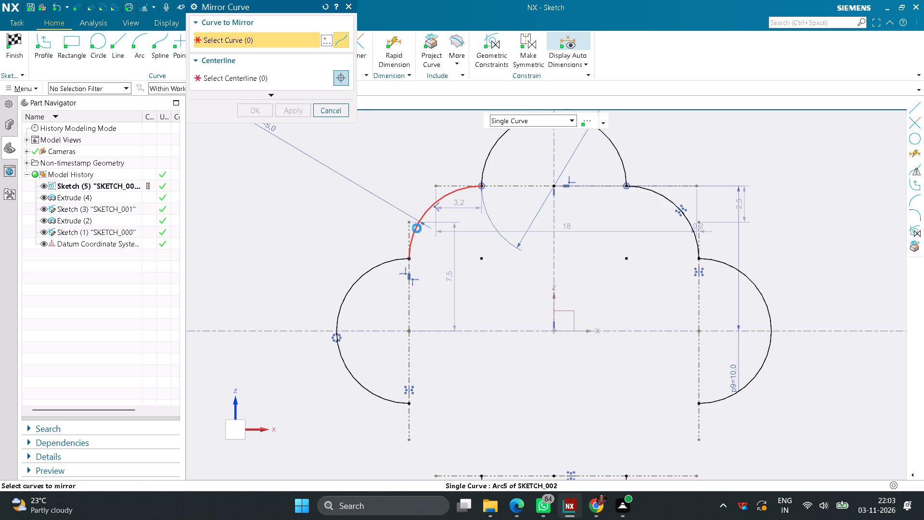
click(662, 195)
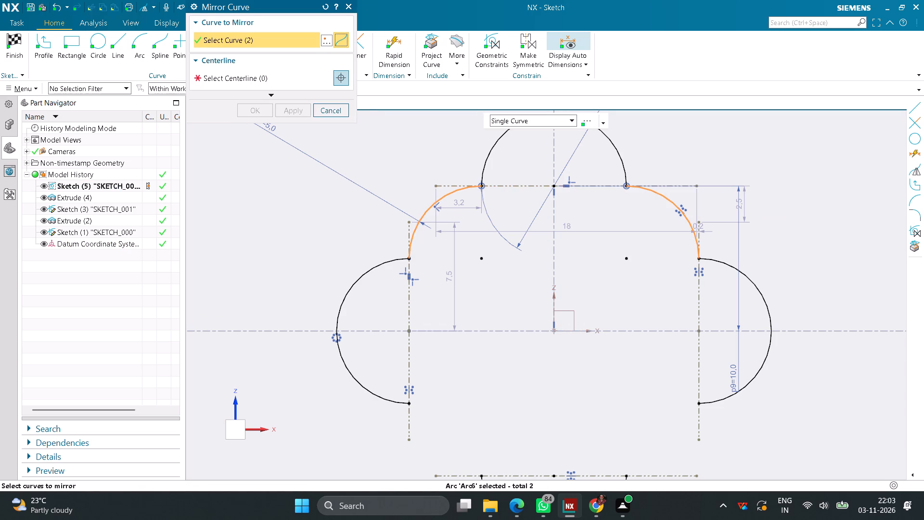
click(260, 82)
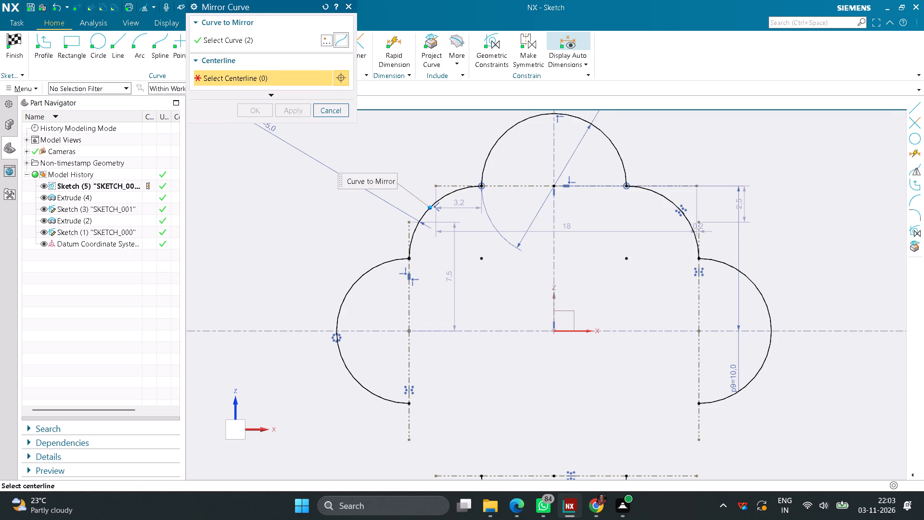
click(569, 332)
click(258, 113)
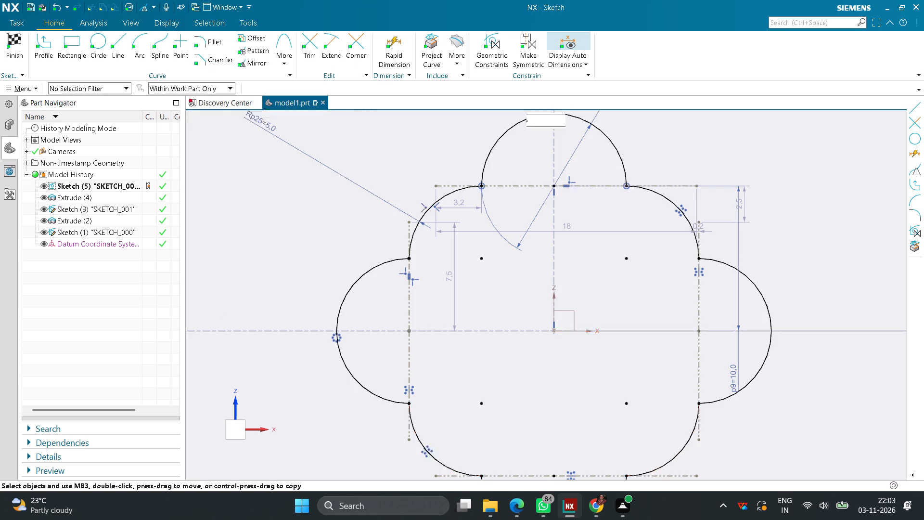
Finish the lobed profile sketch and return to the part model.
scroll(344, 170, down, 4)
click(14, 39)
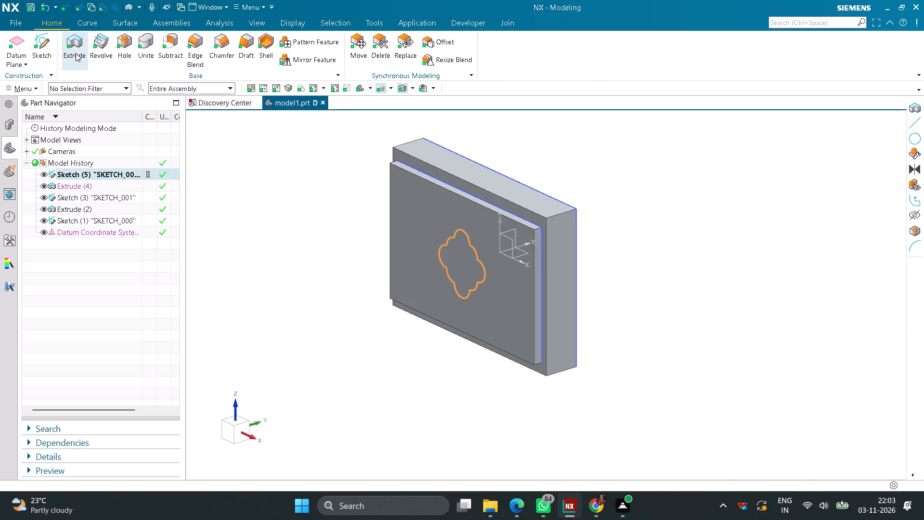
Extrude the lobed profile 4 mm in the reversed direction, cutting a pocket into the raised pad.
click(76, 53)
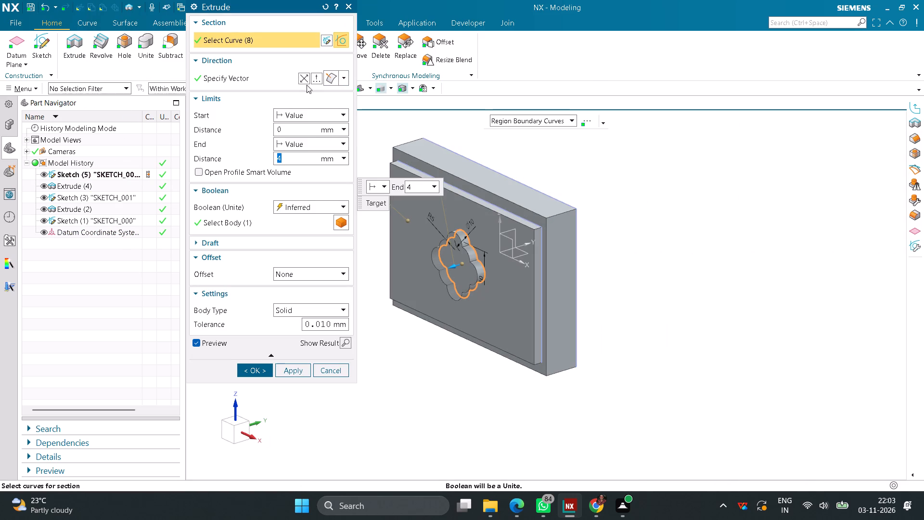
click(304, 82)
click(263, 370)
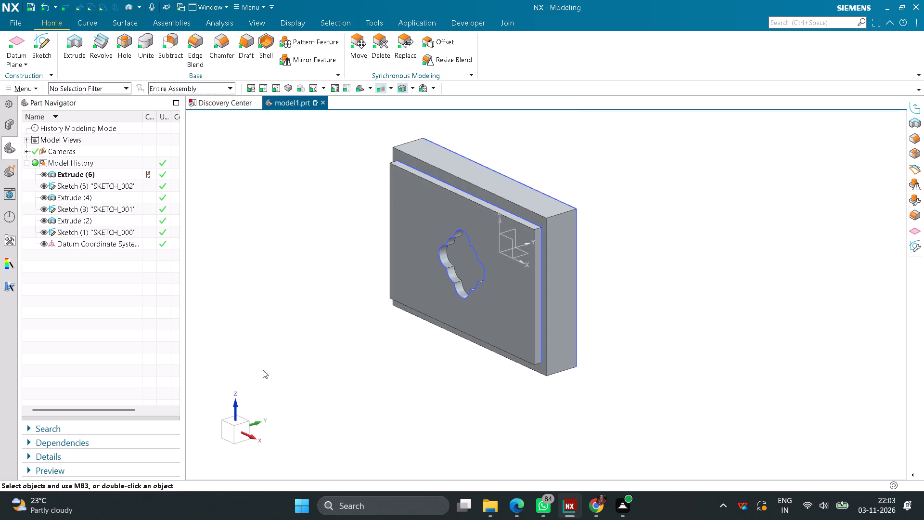
Start a new sketch on the front face of the raised pad.
click(47, 53)
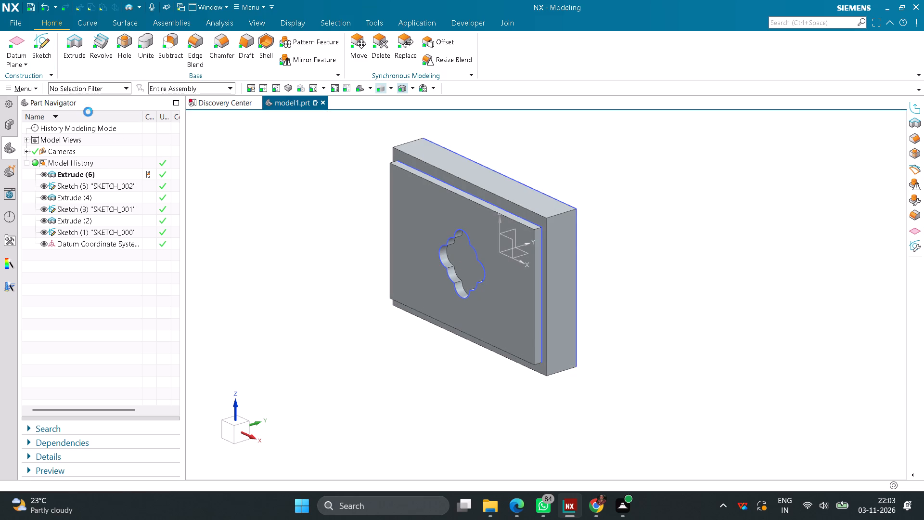
click(421, 242)
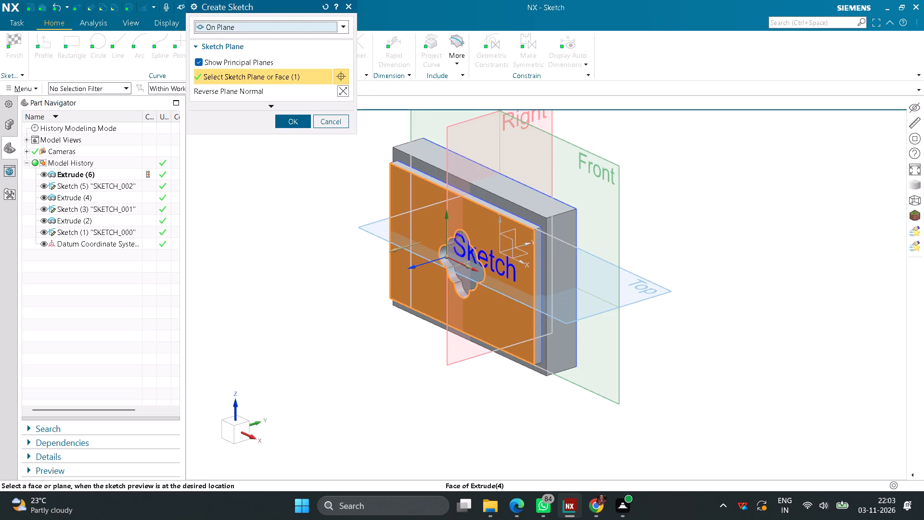
click(296, 126)
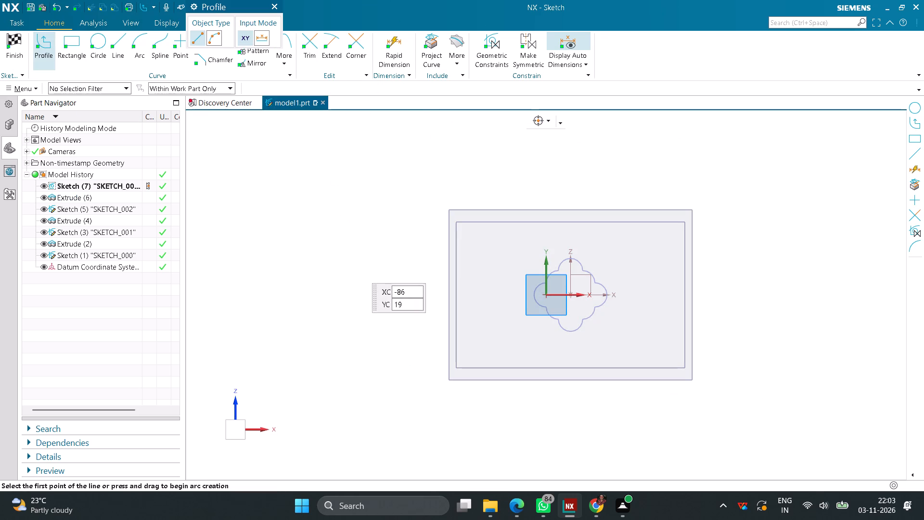
Sketch two horizontal lines across the pad's left edge, about 32 mm long above and 26 mm long below the horizontal axis.
click(123, 42)
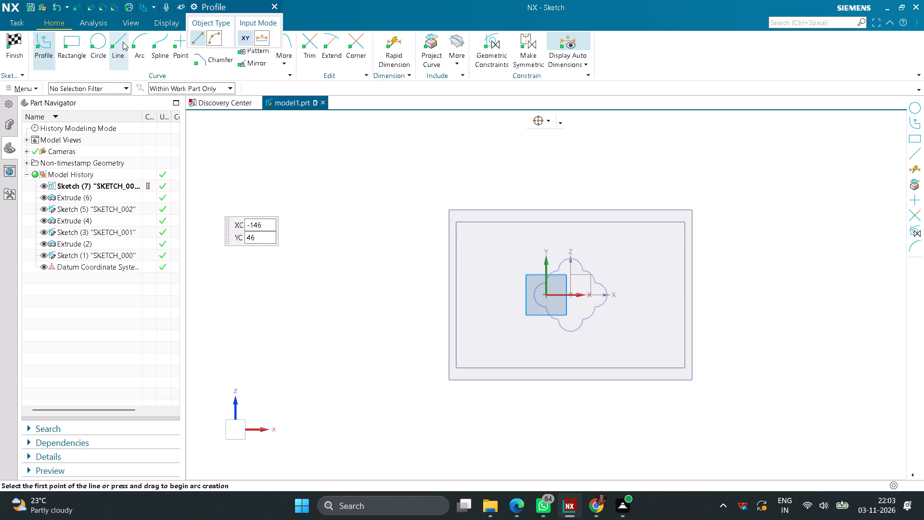
click(410, 273)
click(488, 272)
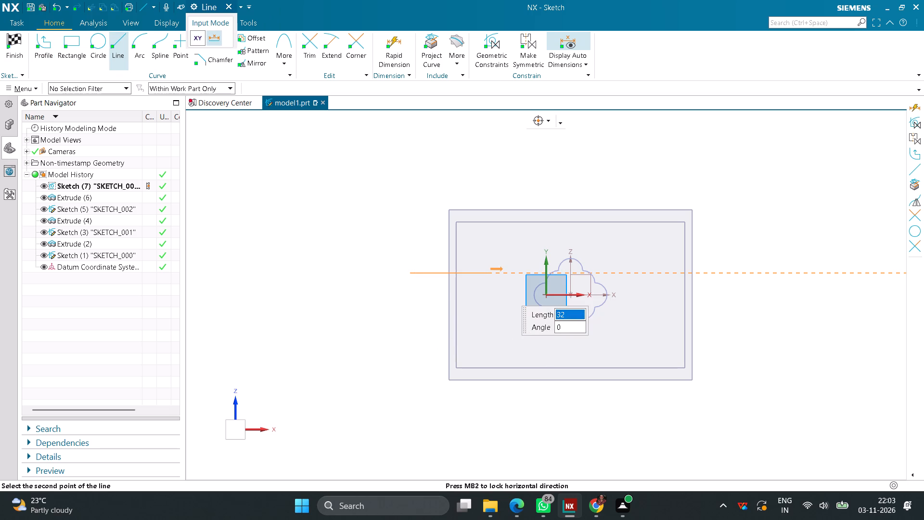
click(421, 327)
click(486, 324)
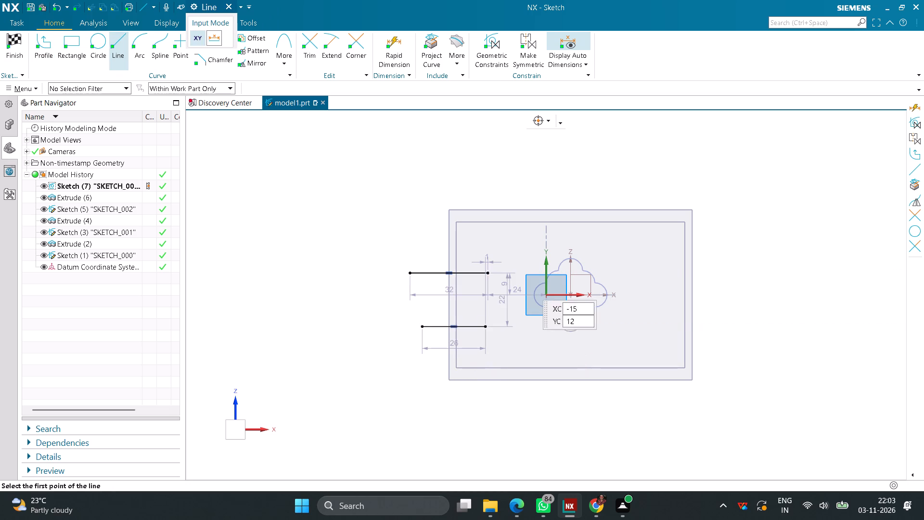
Make the two horizontal lines symmetric about the sketch's horizontal X axis.
click(535, 57)
click(484, 271)
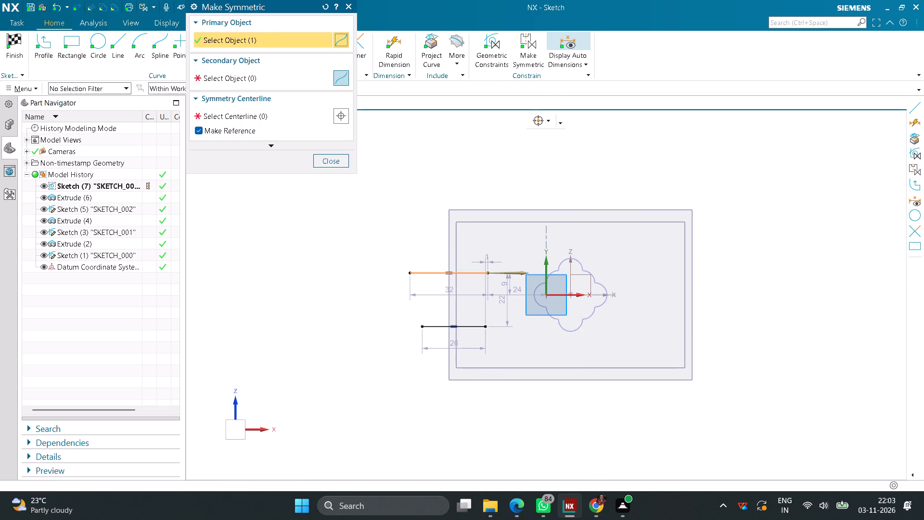
click(485, 326)
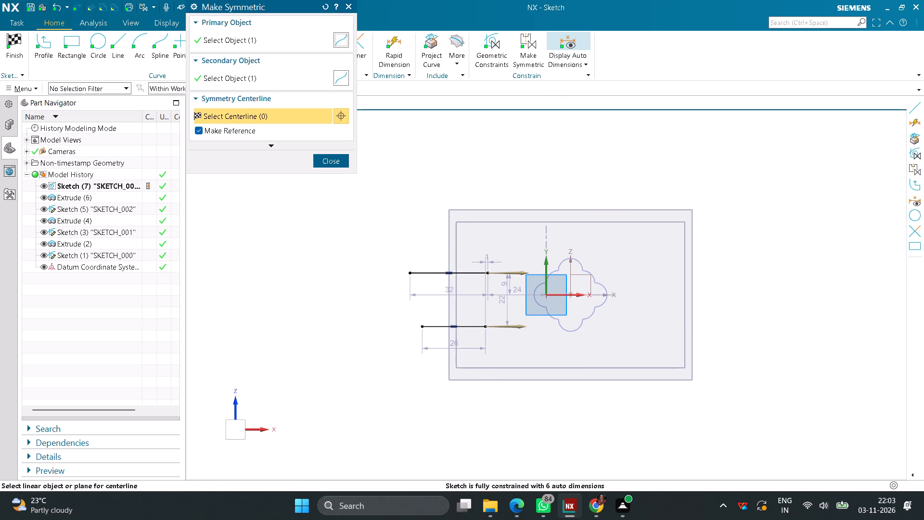
click(562, 293)
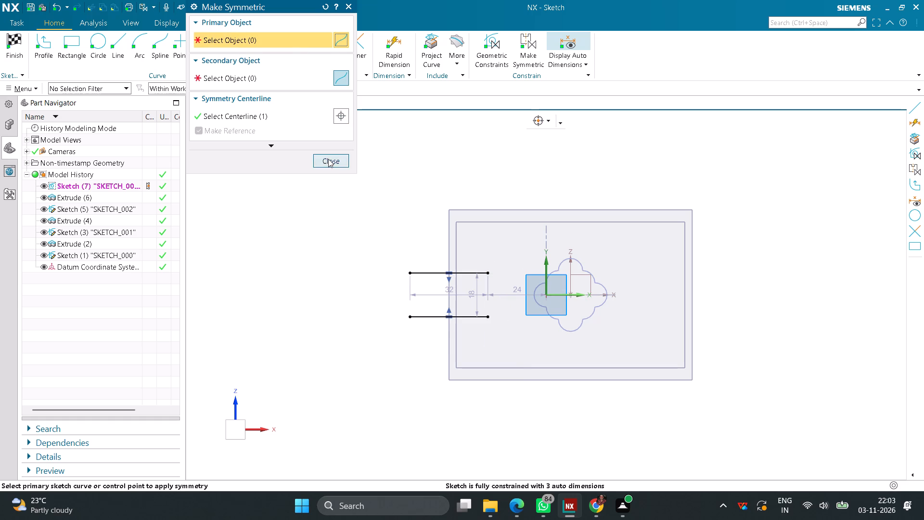
click(328, 159)
Set the vertical spacing between the two symmetric lines to 12 mm.
double_click(474, 296)
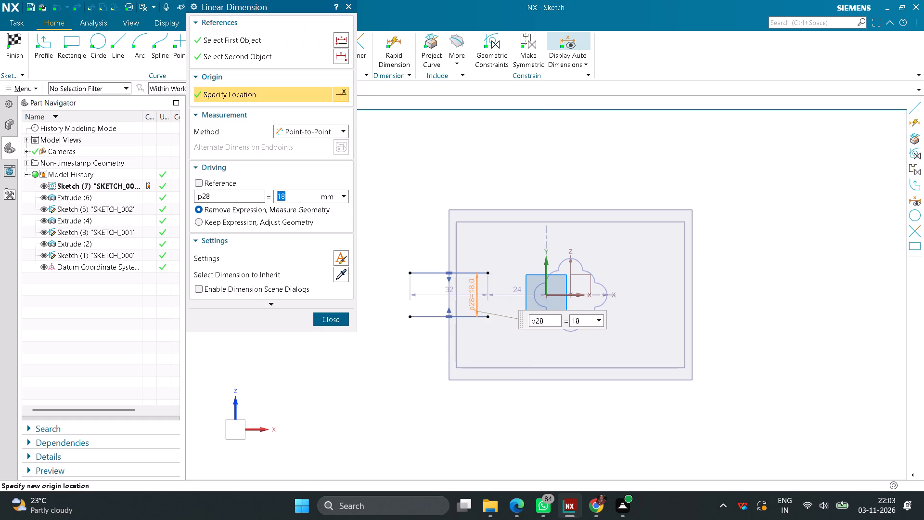
text(12)
key(Return)
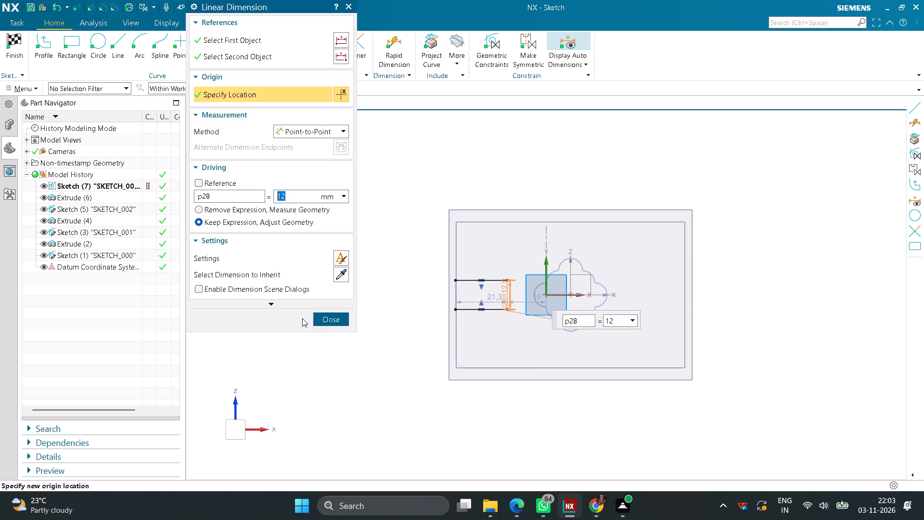
click(335, 318)
Set the length of the two symmetric lines to 8 mm.
scroll(464, 320, up, 3)
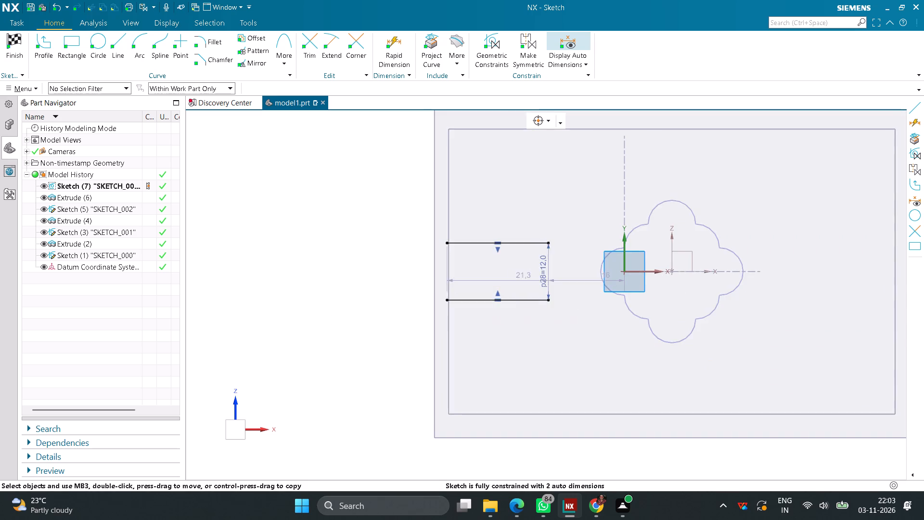
double_click(519, 277)
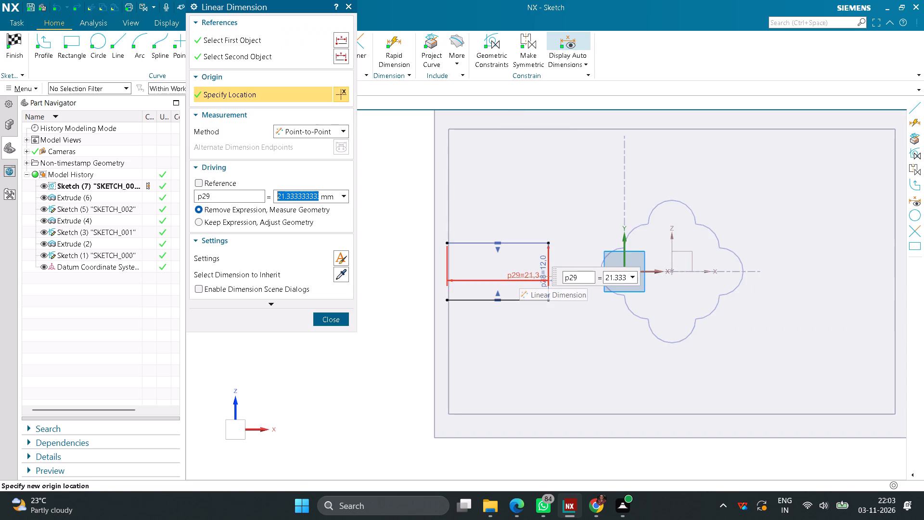
key(8)
key(Return)
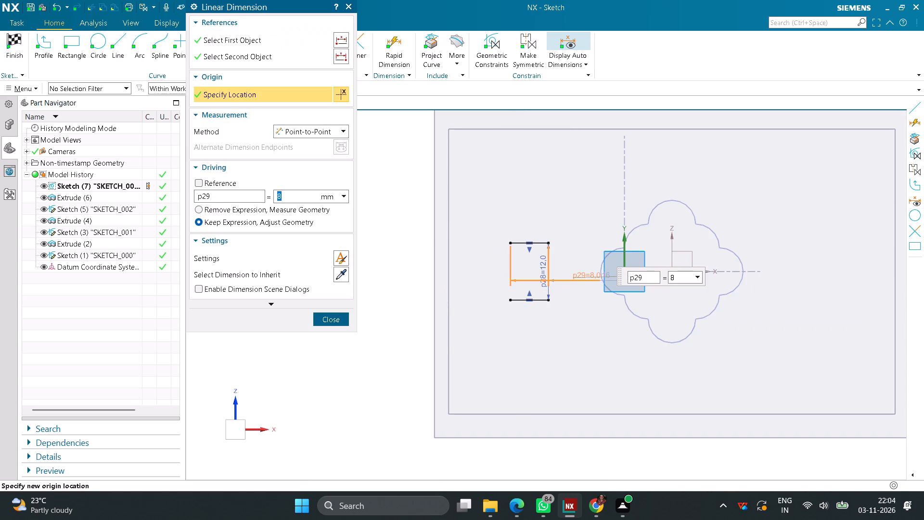
click(333, 321)
Constrain the upper line's left endpoint to lie on the pad's left edge with a Point on Curve constraint.
click(497, 60)
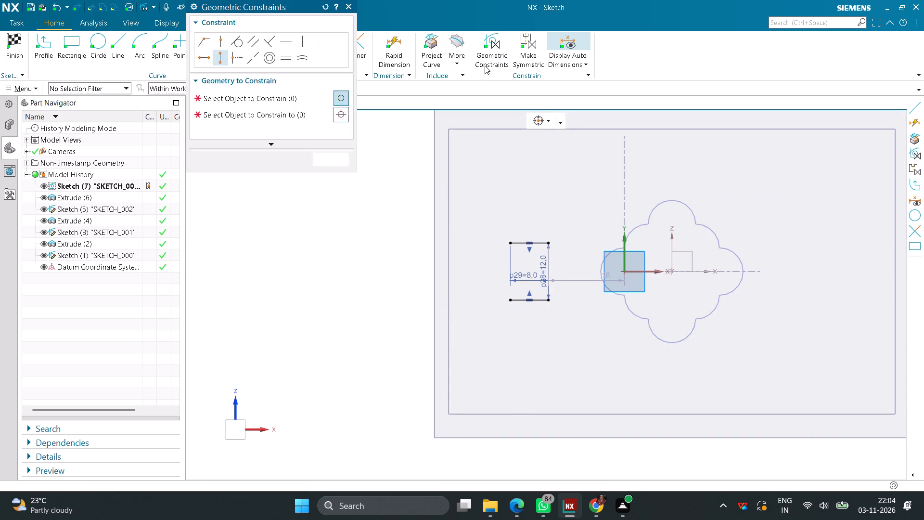
click(222, 46)
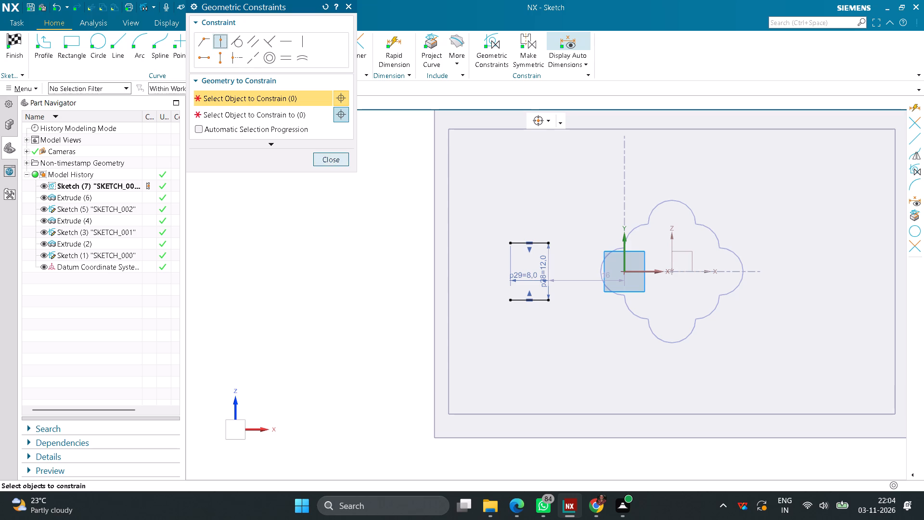
click(508, 243)
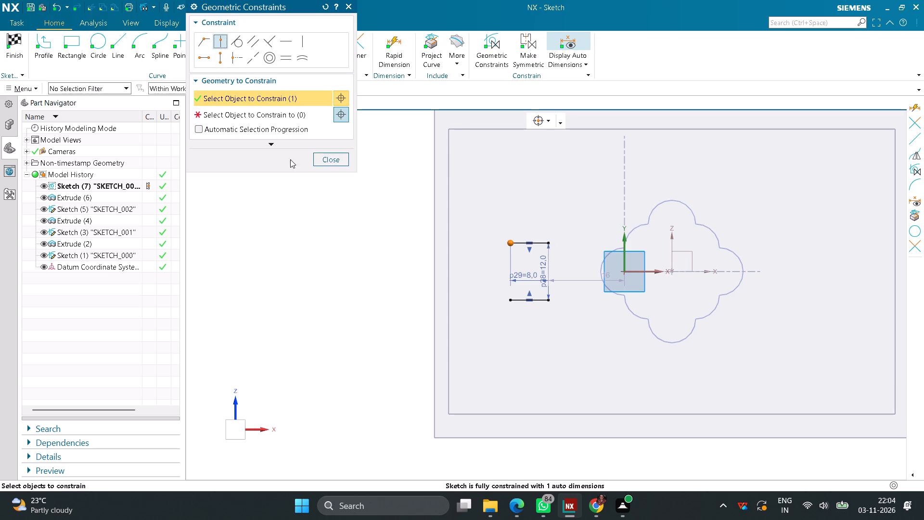
click(260, 118)
click(446, 241)
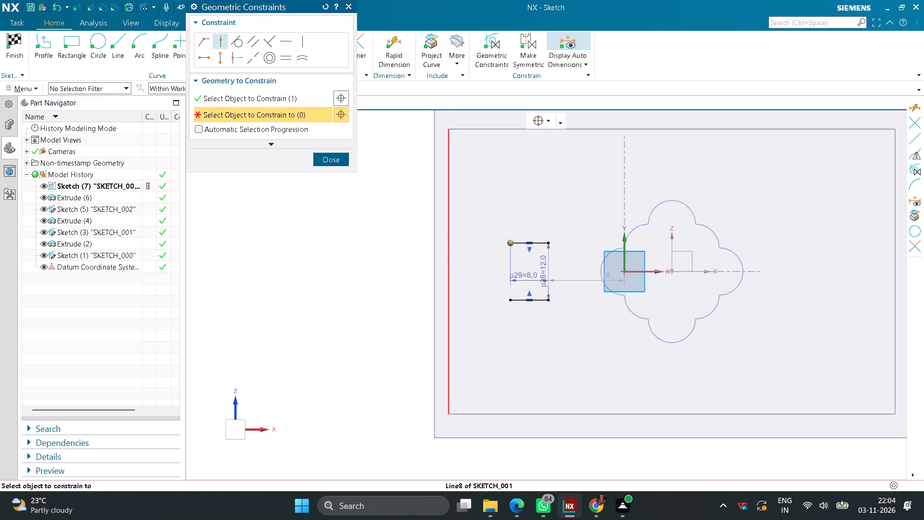
click(334, 160)
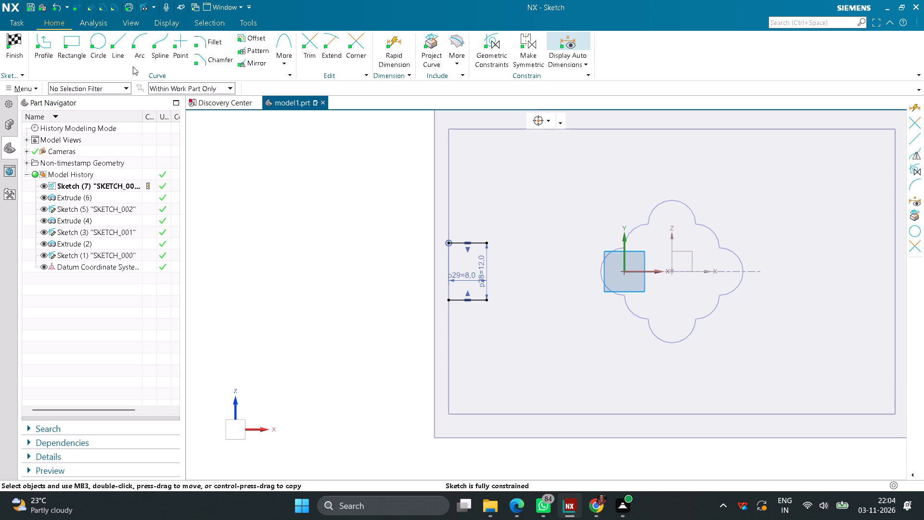
From the upper line's right end, draw the cross's upper arm with 14 mm lines going up, right and back down.
click(117, 48)
click(485, 243)
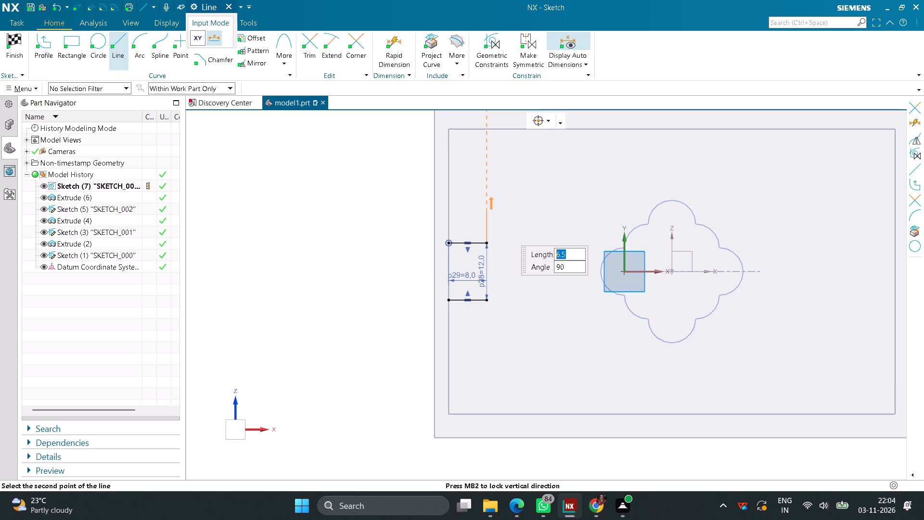
text(20-6)
key(Return)
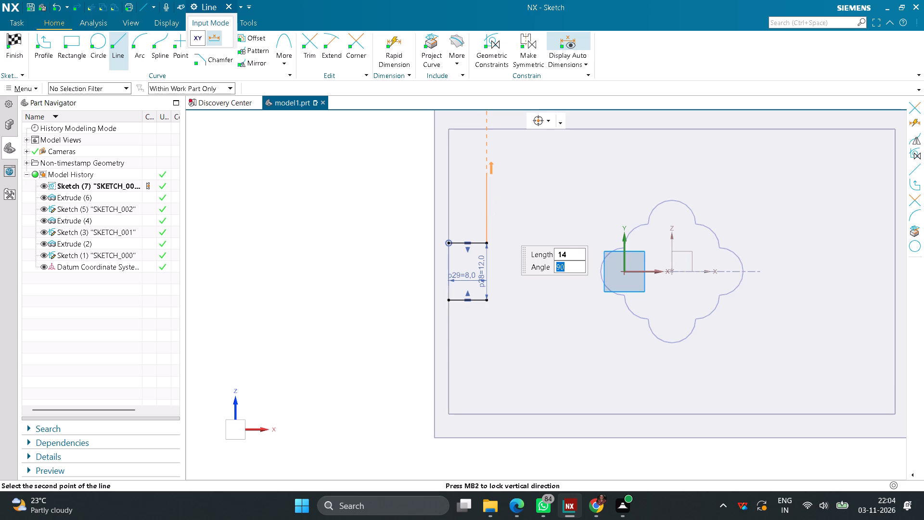
key(Return)
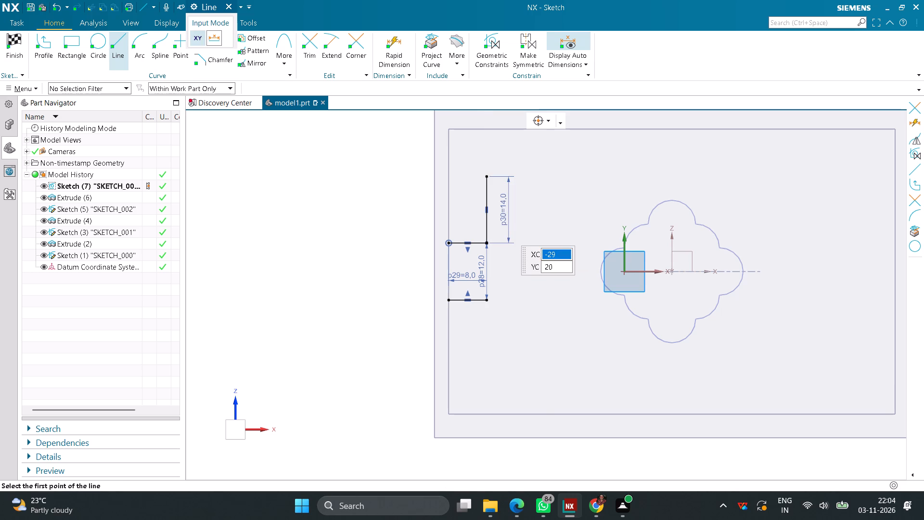
click(488, 177)
text(14)
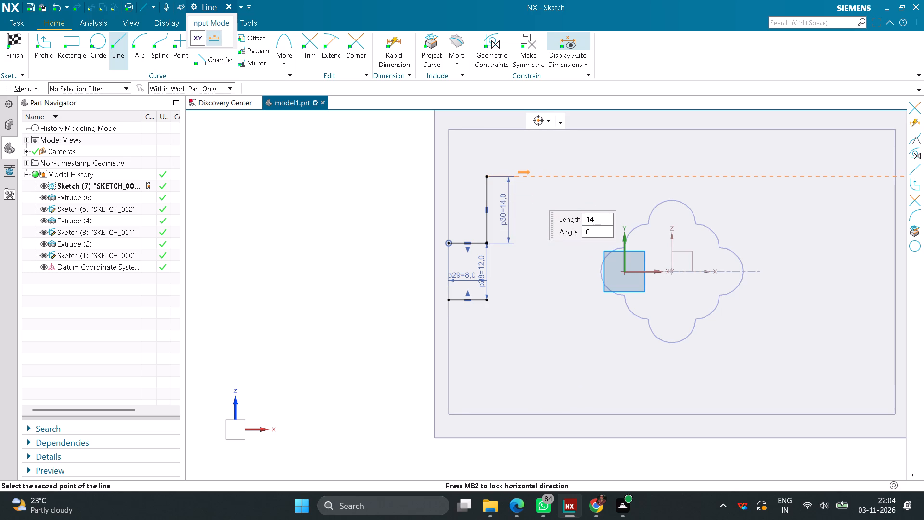
key(Return)
key(Return)
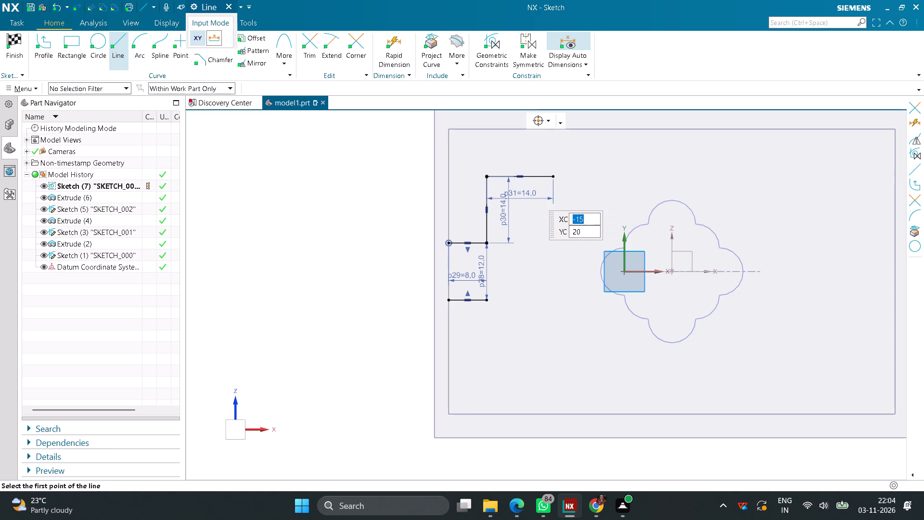
click(555, 176)
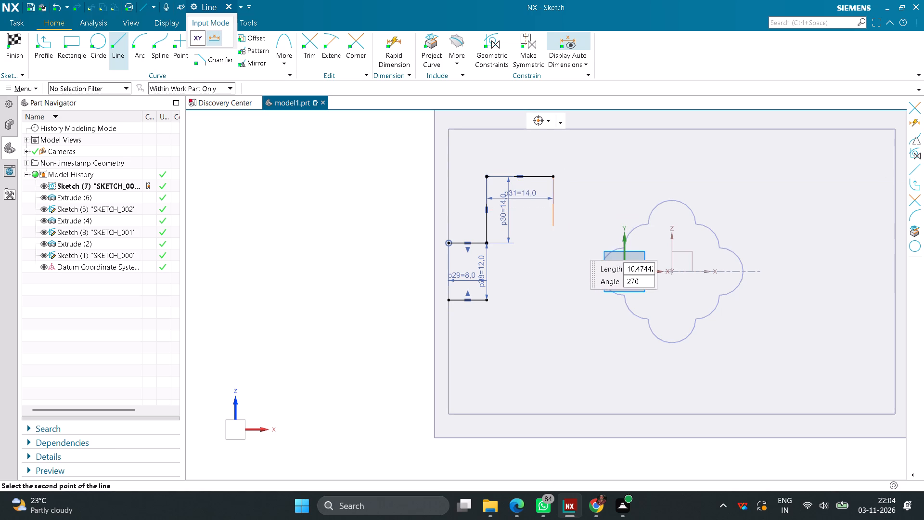
text(14)
key(Return)
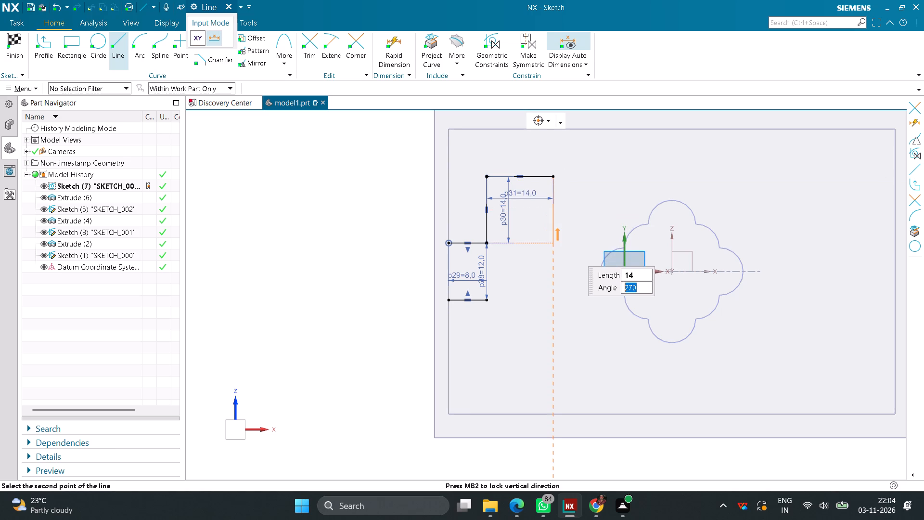
key(Return)
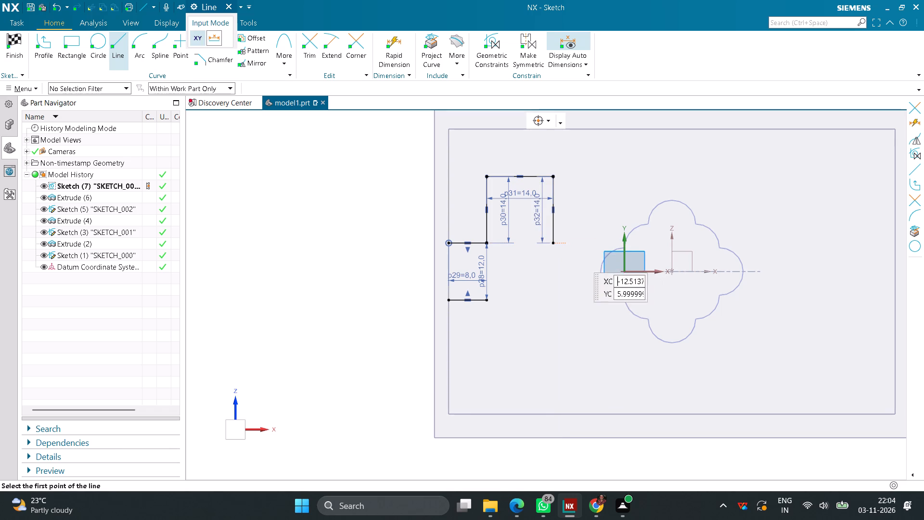
Continue with the cross's right arm, drawing lines 8 mm right, 12 mm down and 8 mm back left.
click(553, 243)
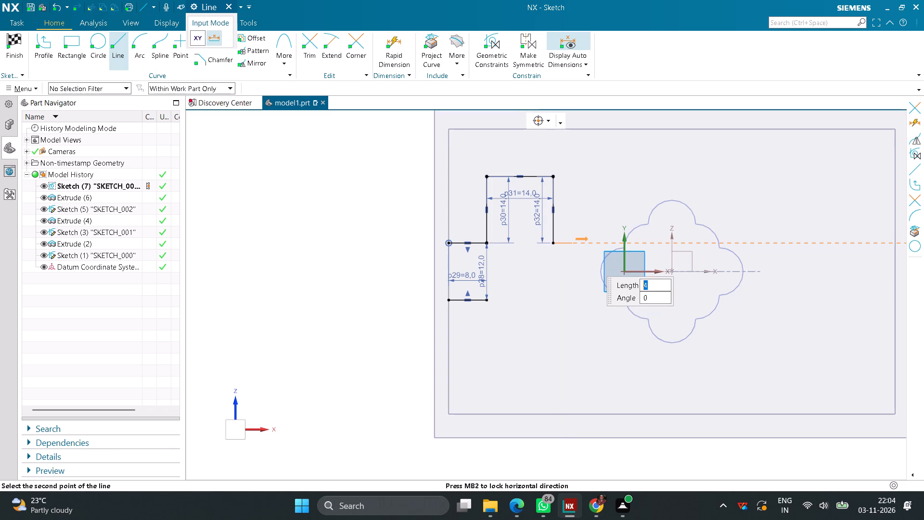
key(8)
key(Return)
key(Return)
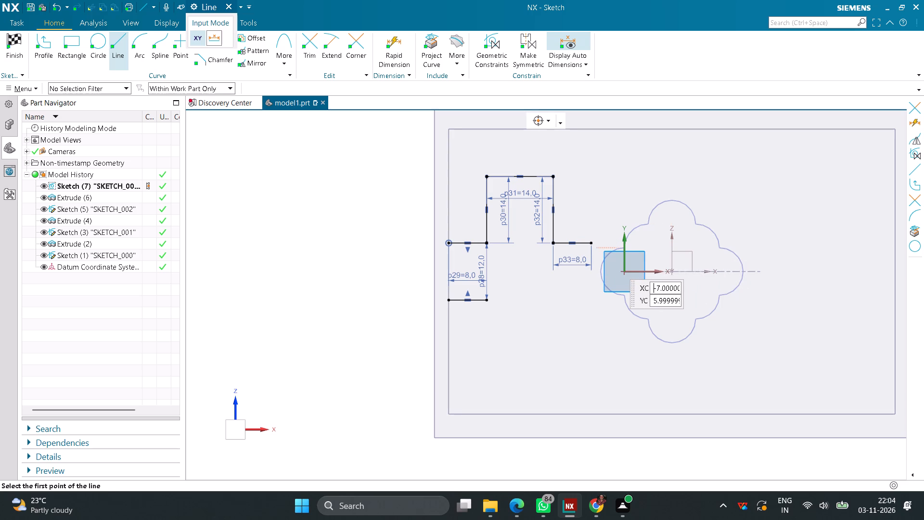
click(593, 244)
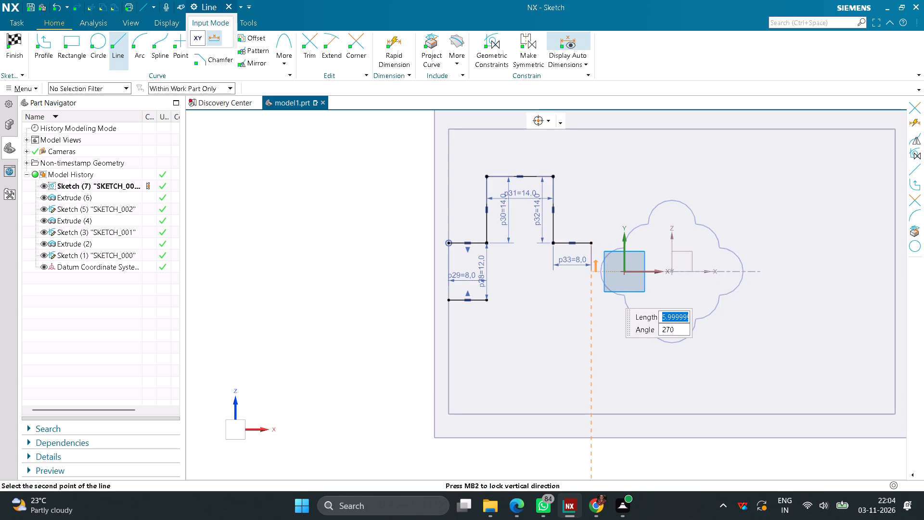
text(12)
key(Return)
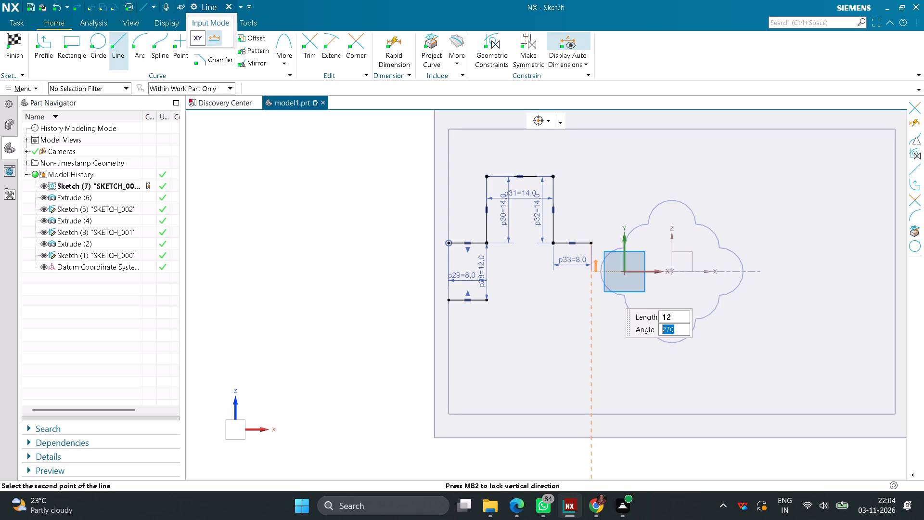
key(Return)
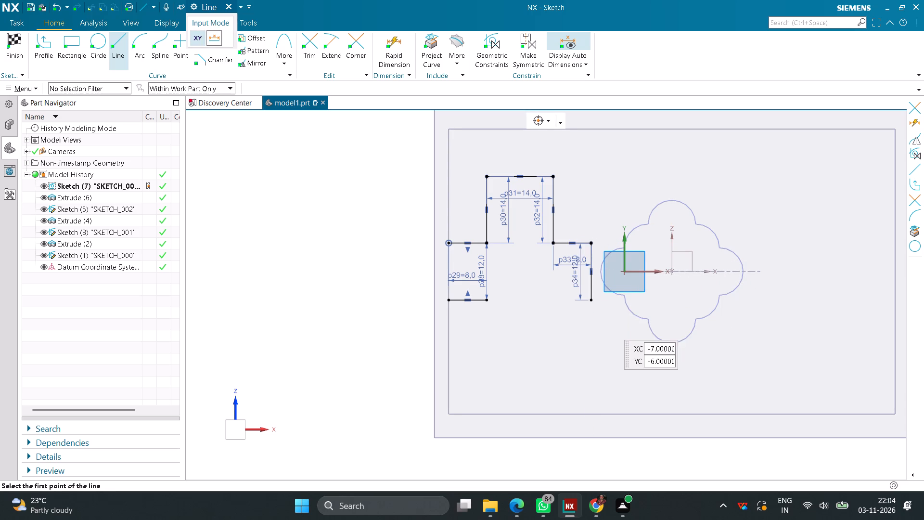
click(594, 300)
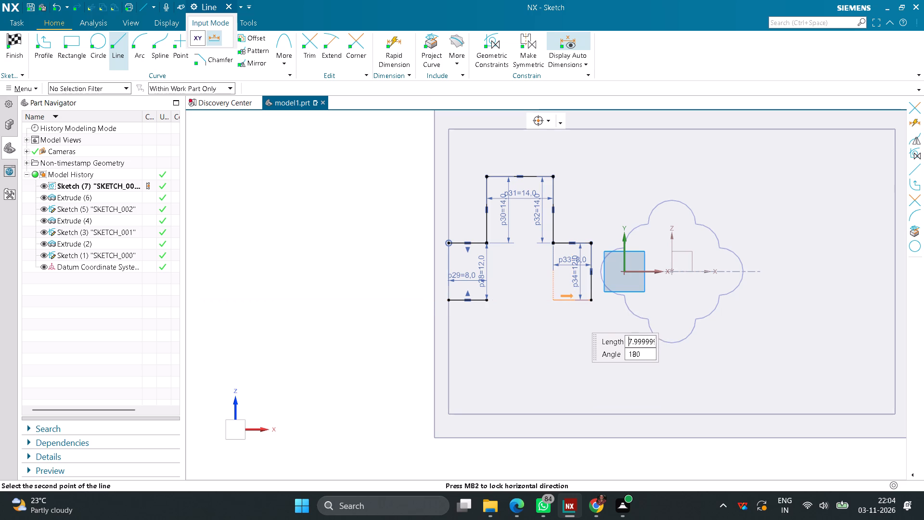
click(554, 300)
Draw the cross's lower arm with two 14 mm lines going down from the side arms, joined by a horizontal line across their ends.
click(552, 299)
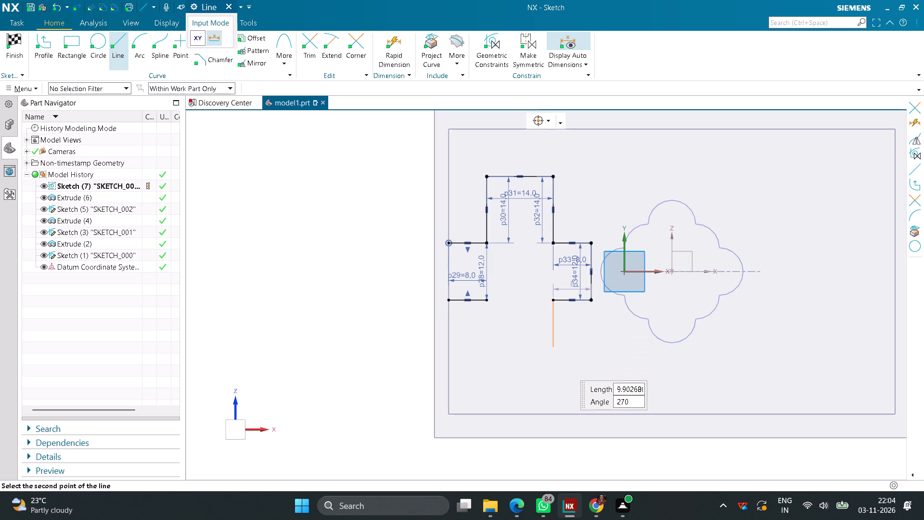
text(14)
key(Return)
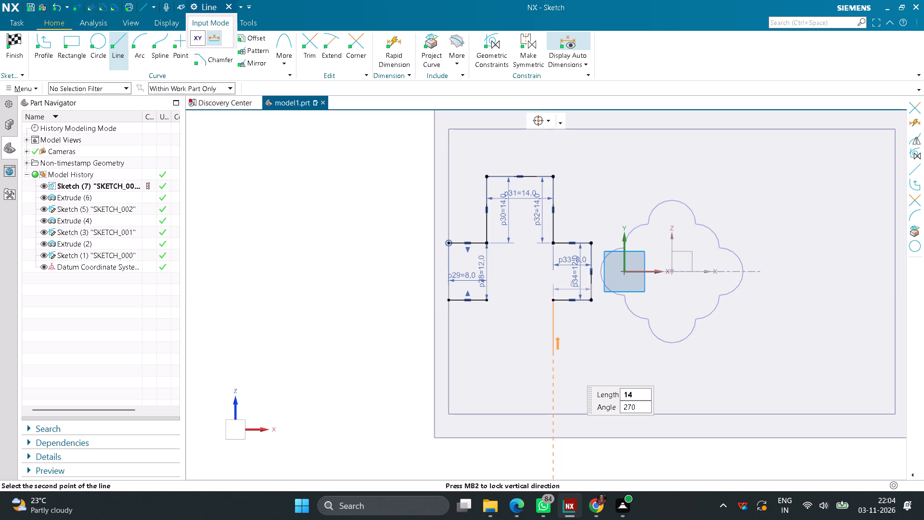
key(Return)
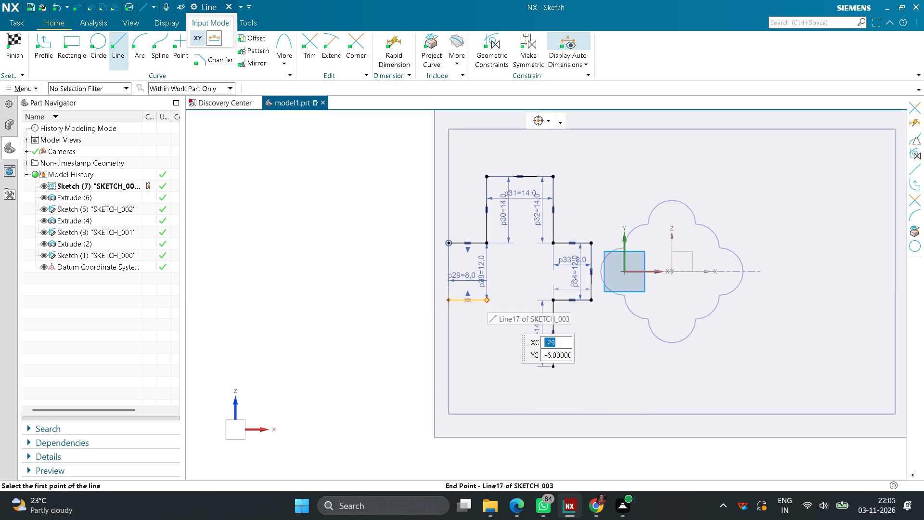
click(487, 300)
text(14)
key(Return)
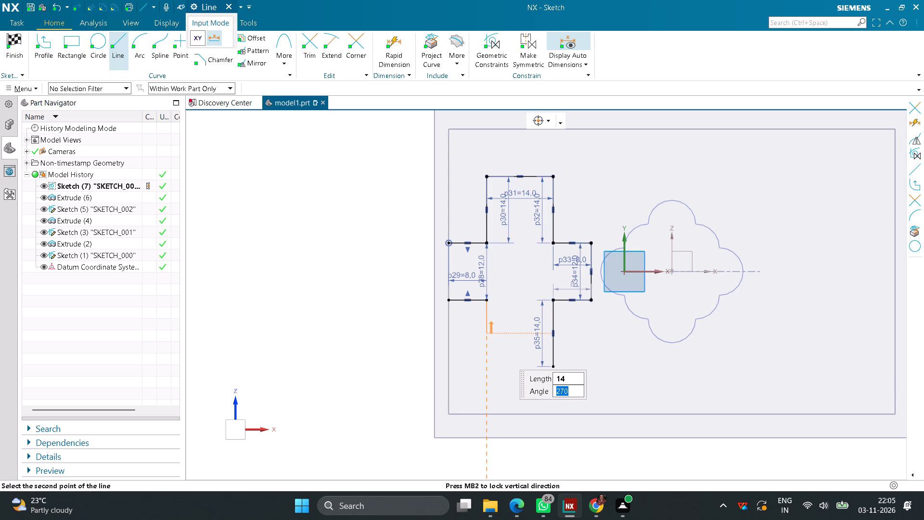
key(Return)
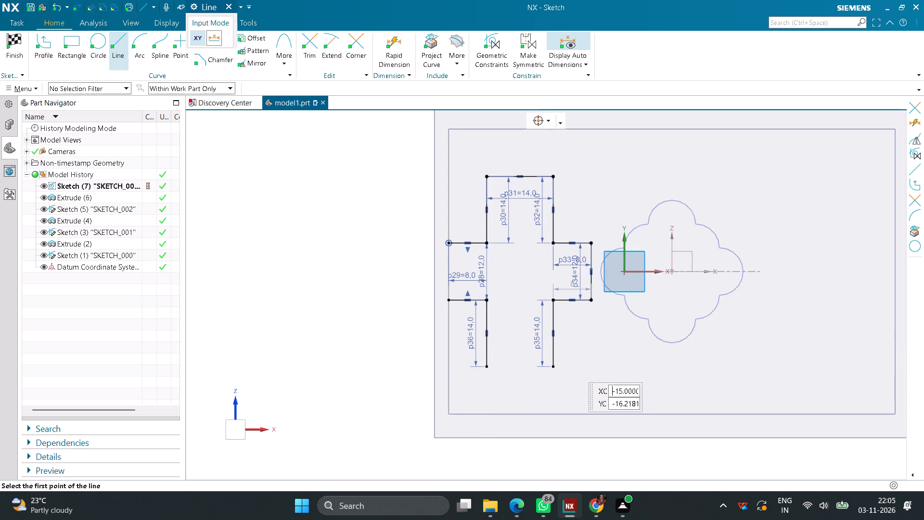
click(489, 369)
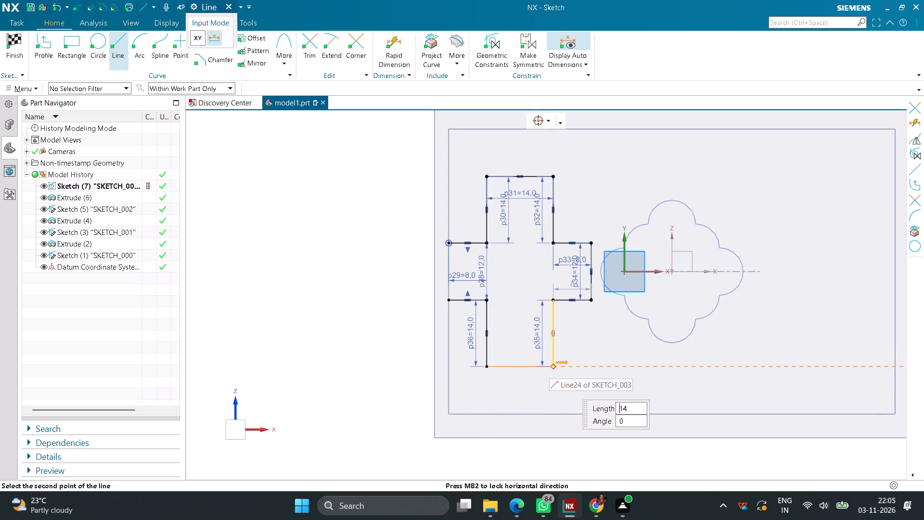
click(550, 366)
middle_click(398, 342)
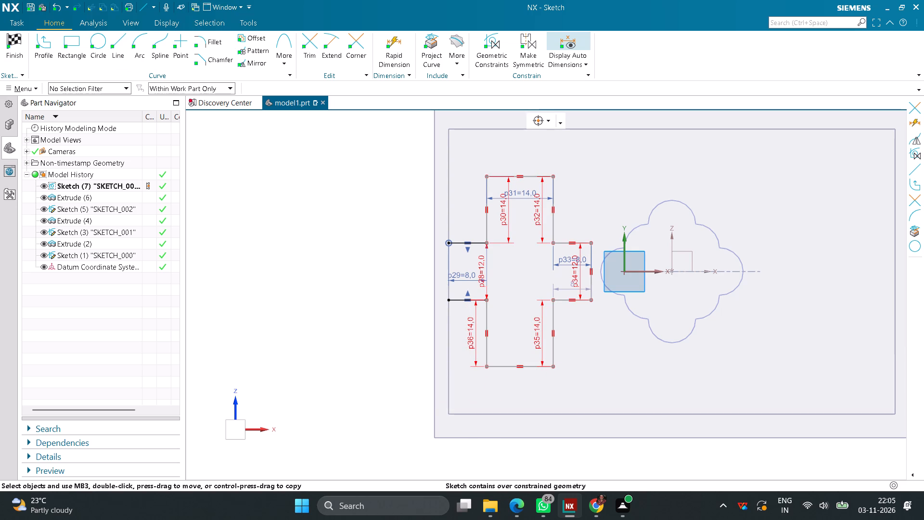
Delete the redundant length dimension on the lower arm's left line.
click(475, 338)
key(Delete)
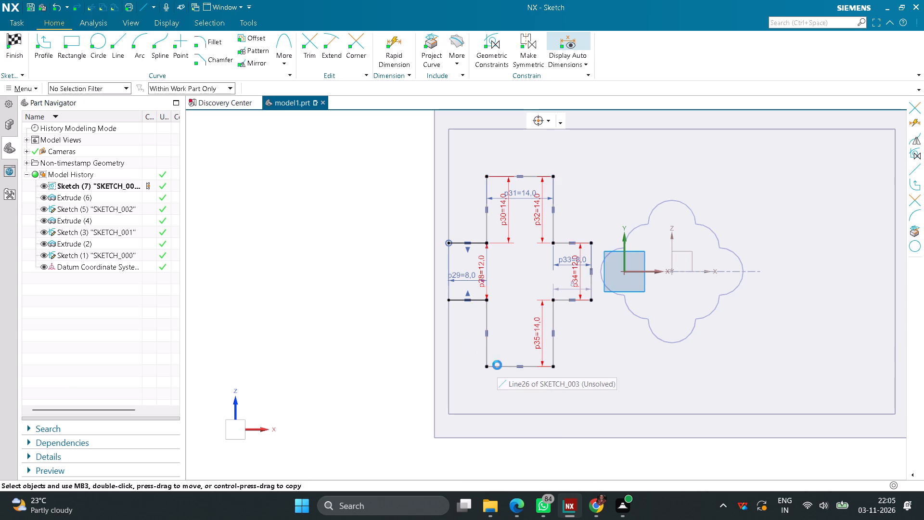
Fillet both top corners of the cross's upper arm with a 5 mm radius.
click(216, 44)
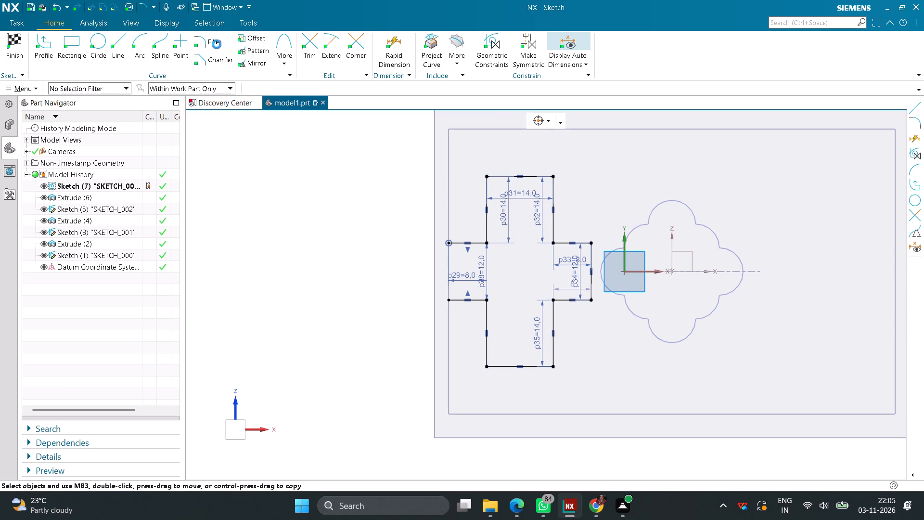
click(191, 34)
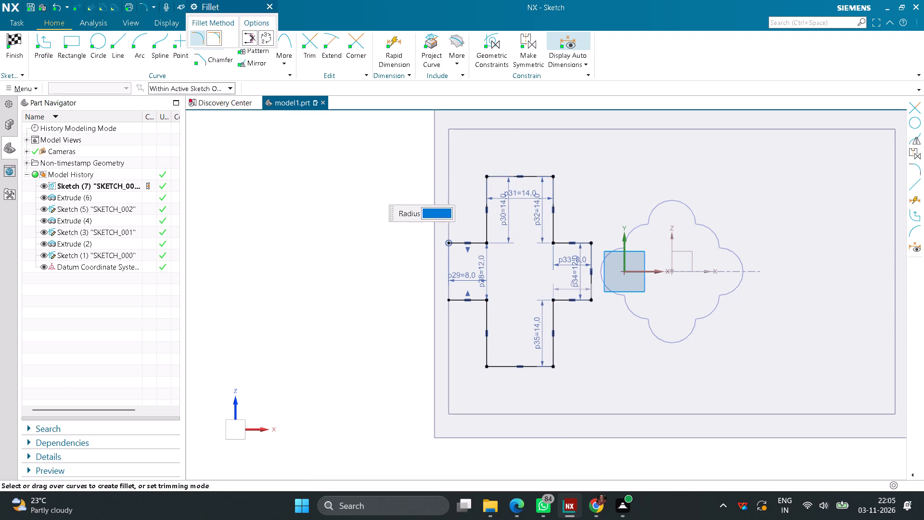
scroll(503, 188, up, 4)
click(465, 177)
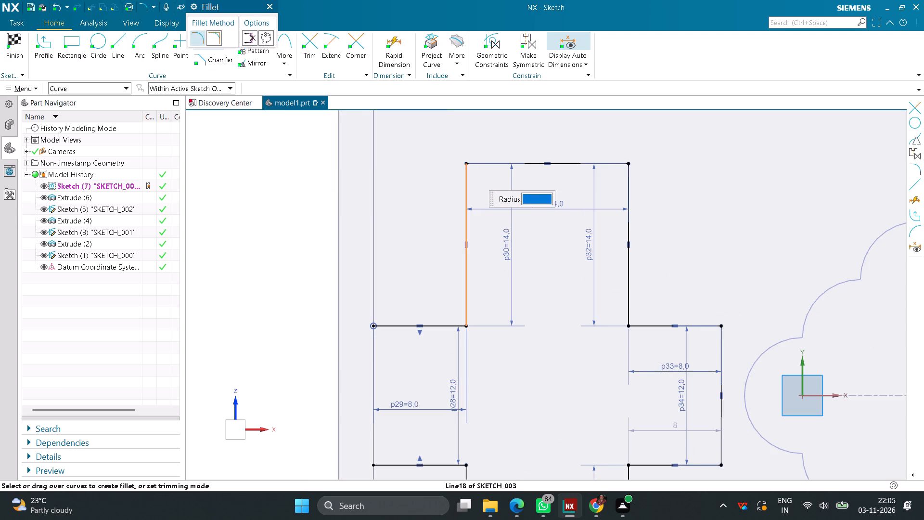
click(478, 164)
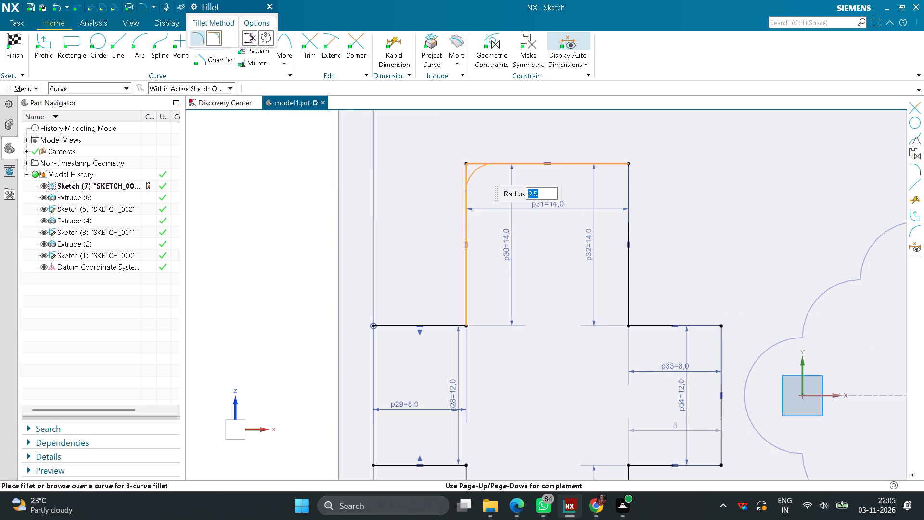
key(5)
key(Return)
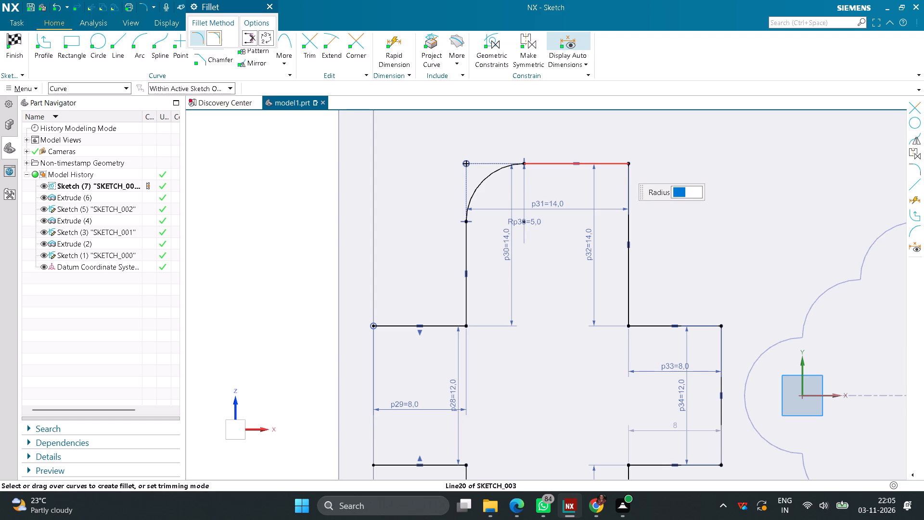
click(606, 165)
click(629, 187)
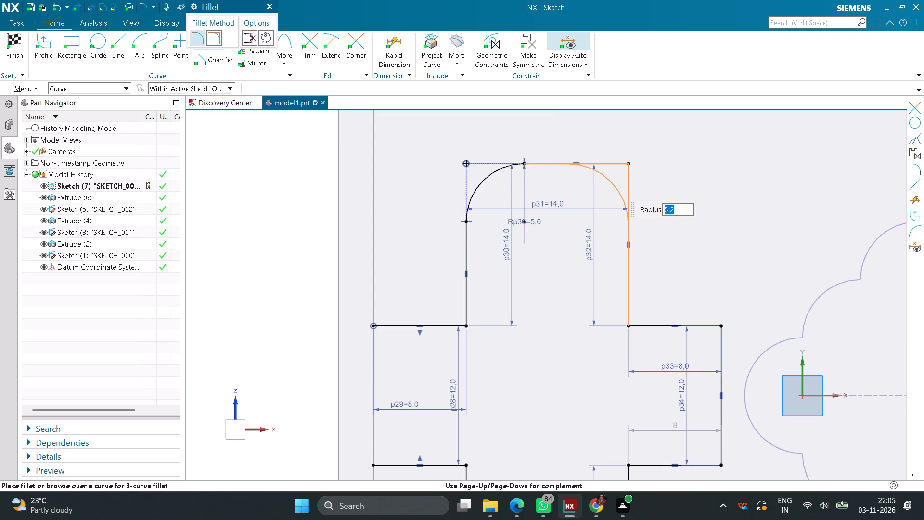
key(5)
key(Return)
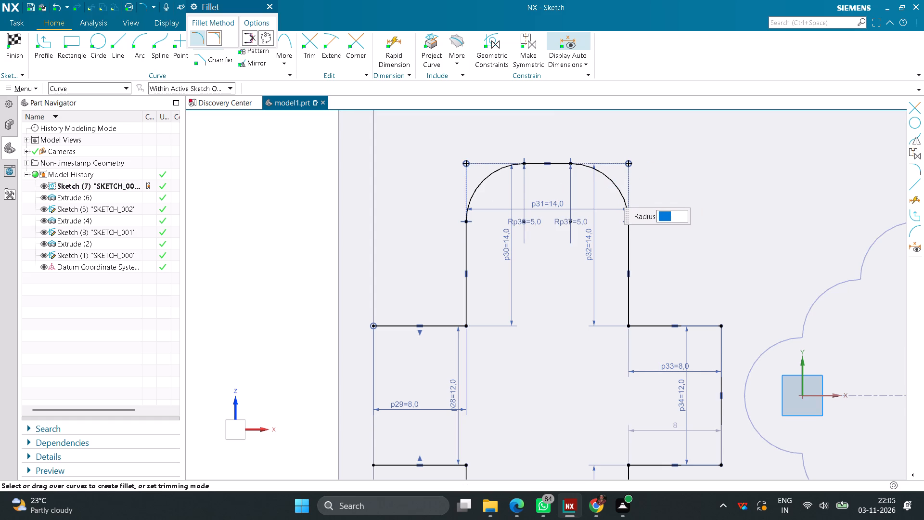
Fillet both outer corners of the cross's right arm with a 5 mm radius.
click(696, 324)
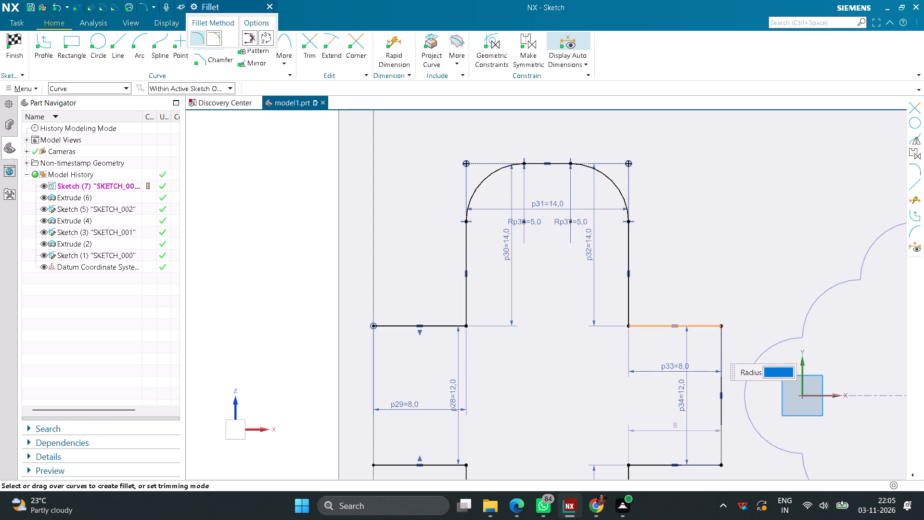
click(720, 351)
key(5)
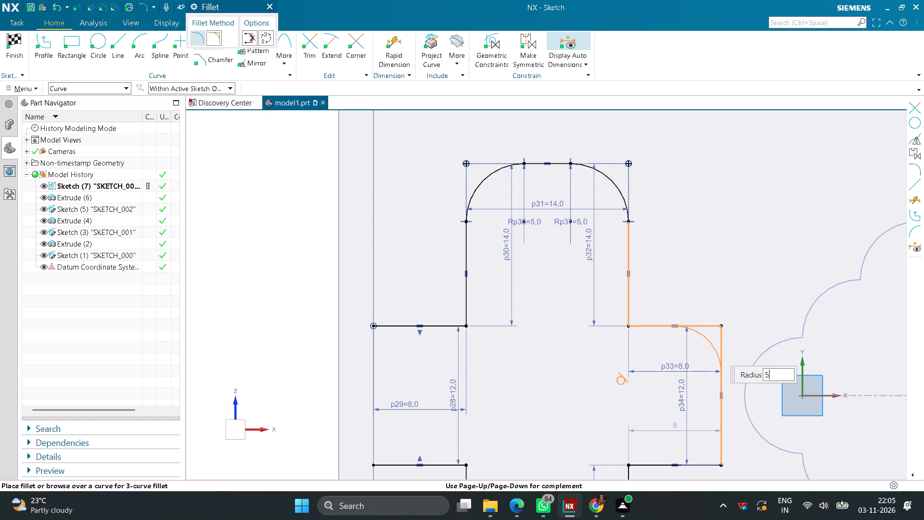
key(Return)
middle_drag(612, 374, 547, 263)
right_drag(611, 374, 547, 263)
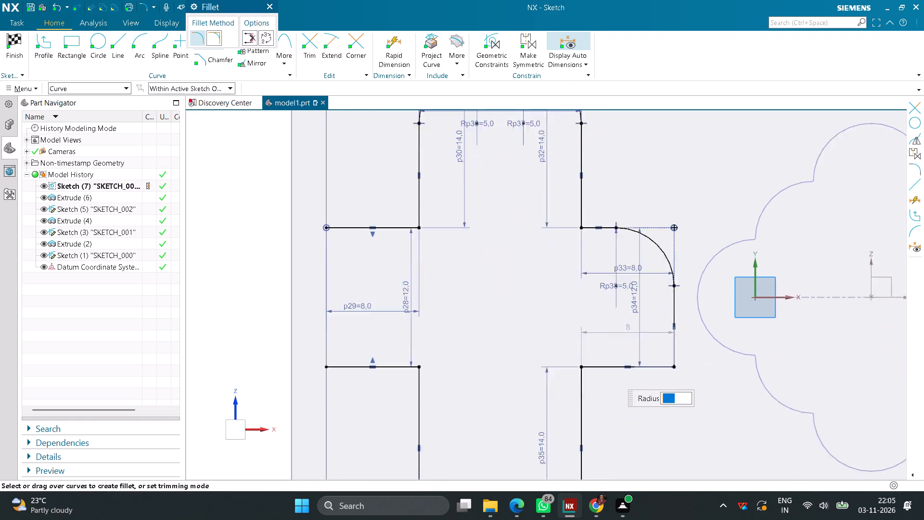
middle_drag(547, 263, 535, 221)
right_drag(547, 263, 535, 221)
click(652, 311)
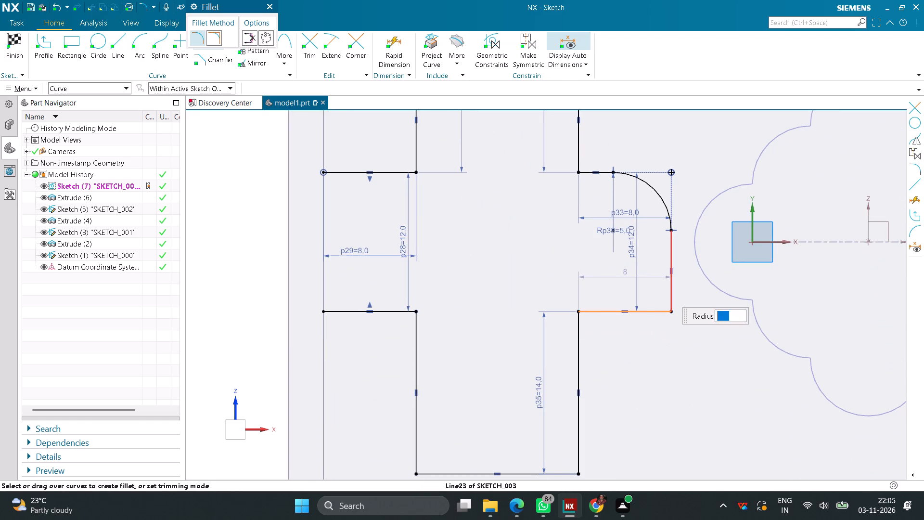
click(669, 287)
key(5)
key(Return)
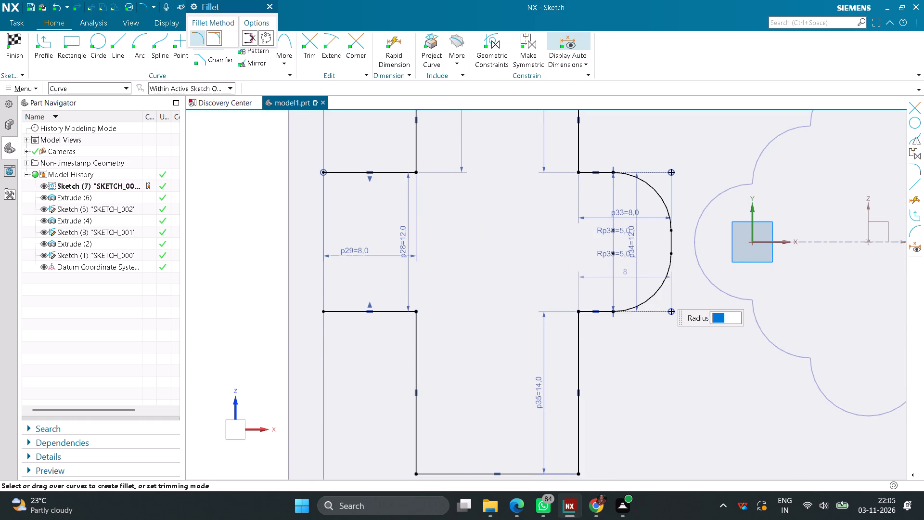
Fillet both bottom corners of the cross's lower arm with a 5 mm radius.
scroll(618, 379, down, 3)
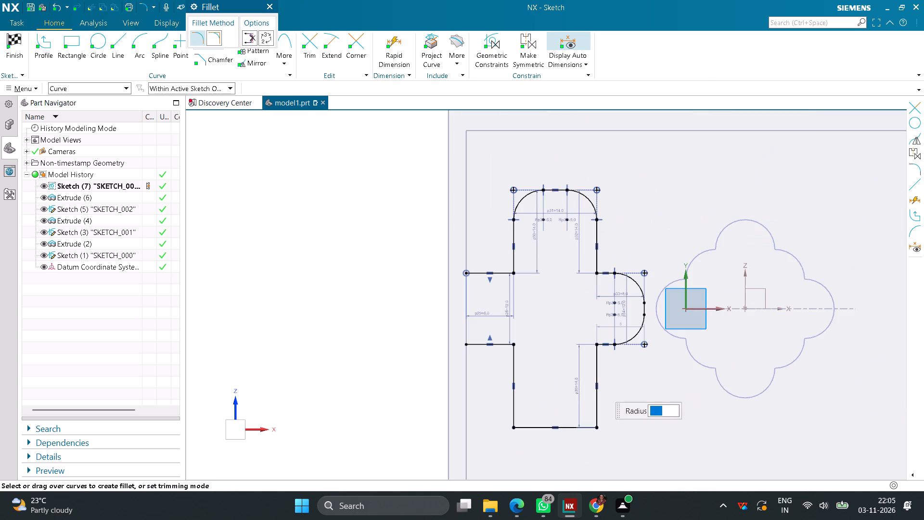
middle_drag(618, 429, 589, 341)
right_drag(618, 429, 588, 342)
scroll(581, 364, up, 3)
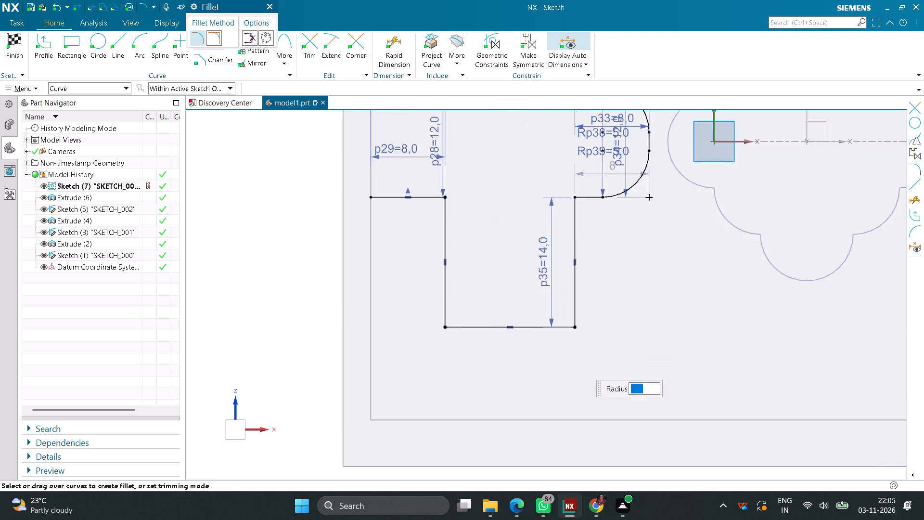
click(554, 320)
click(572, 287)
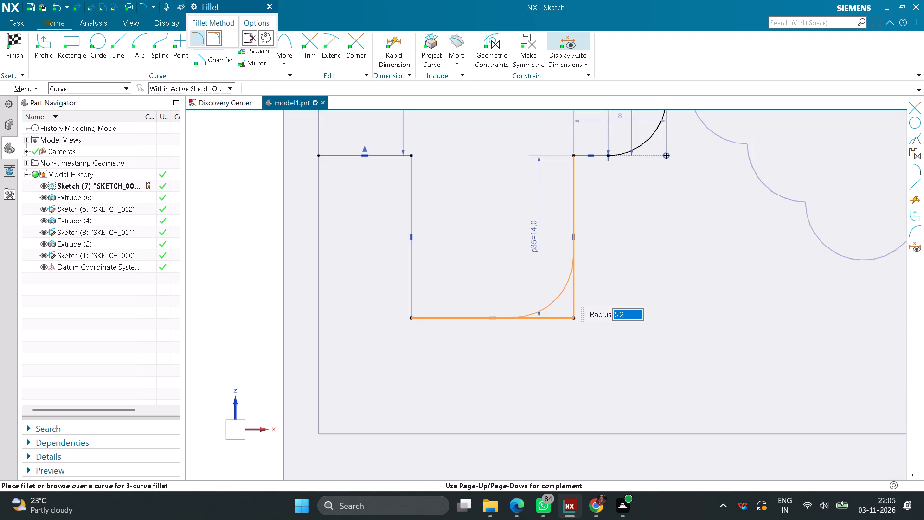
key(5)
key(Return)
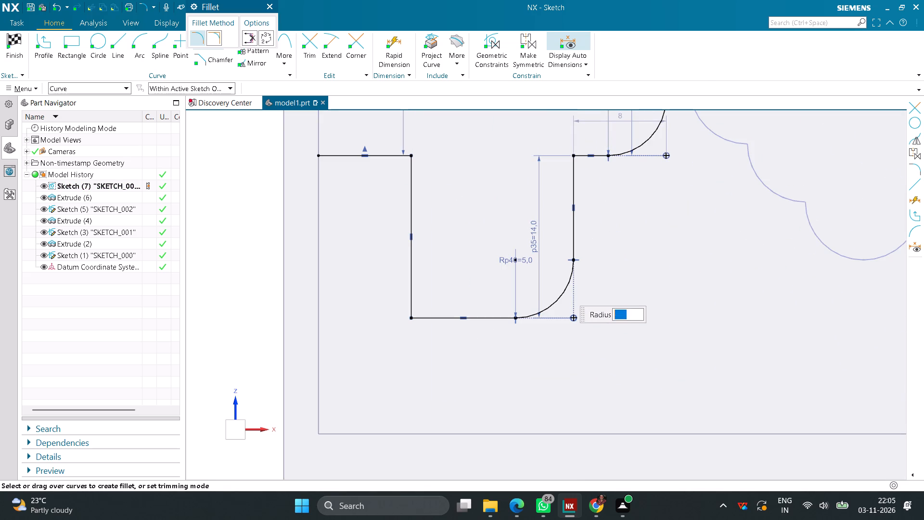
click(438, 316)
click(410, 287)
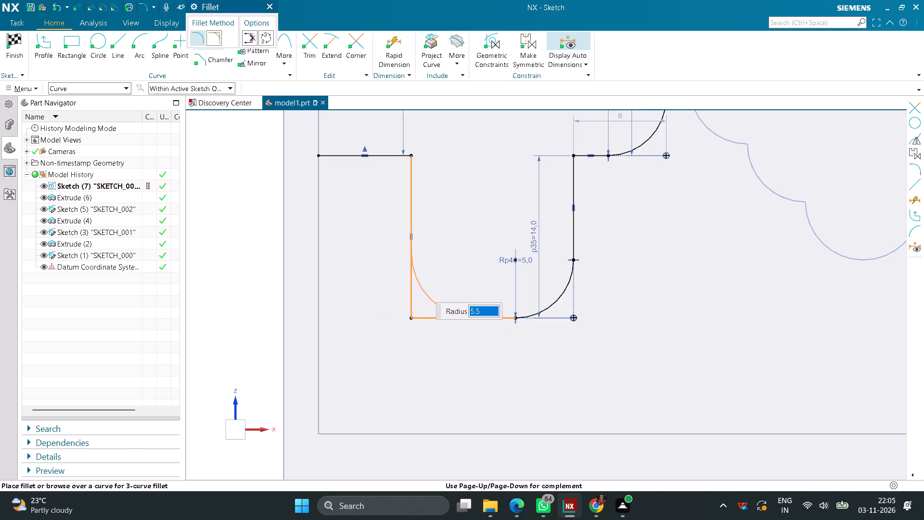
key(5)
key(Return)
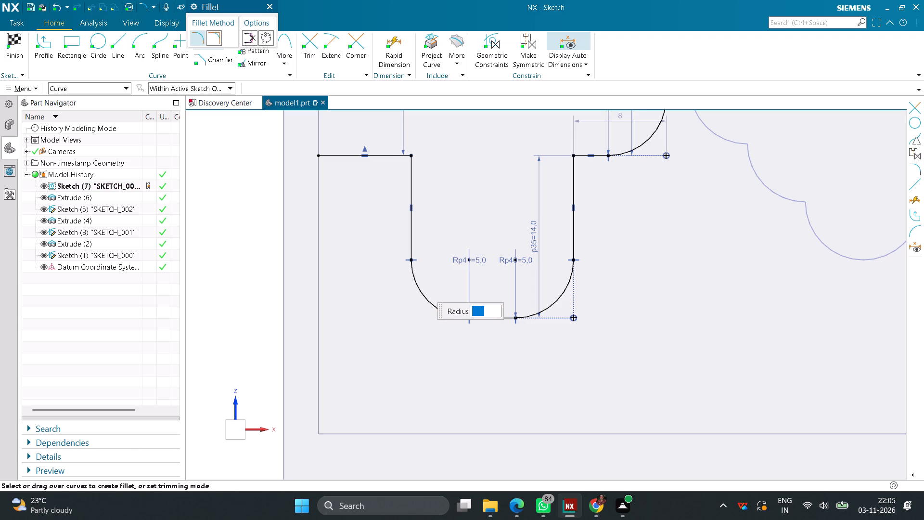
Close the cross profile with a 12 mm vertical line across its open left end and finish the sketch.
scroll(346, 228, down, 8)
scroll(312, 192, up, 6)
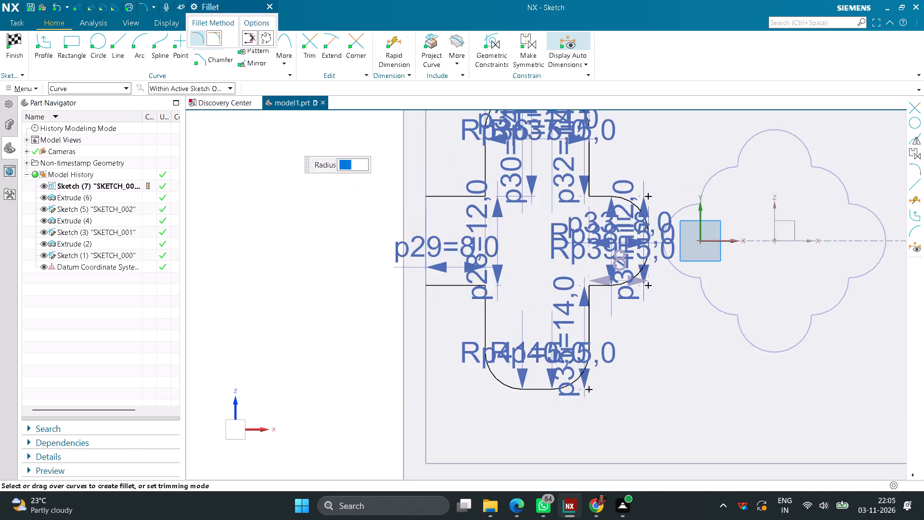
click(122, 47)
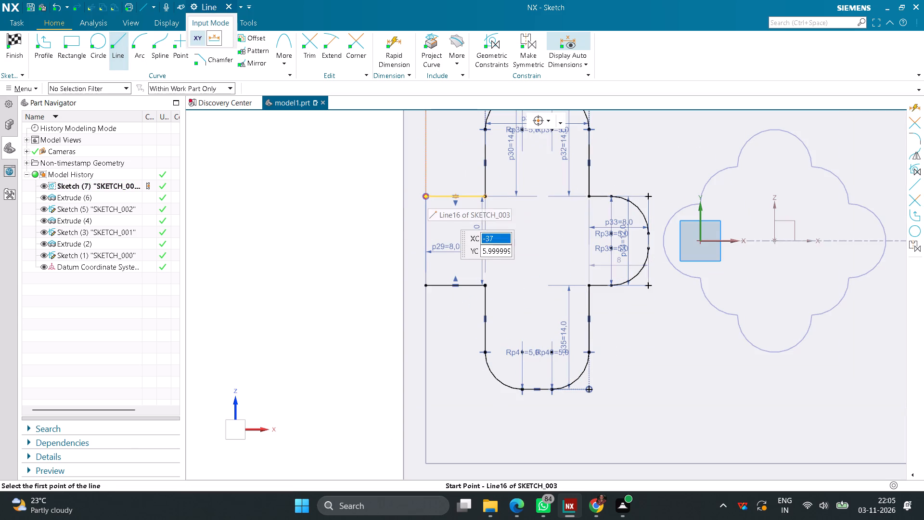
click(427, 196)
click(429, 285)
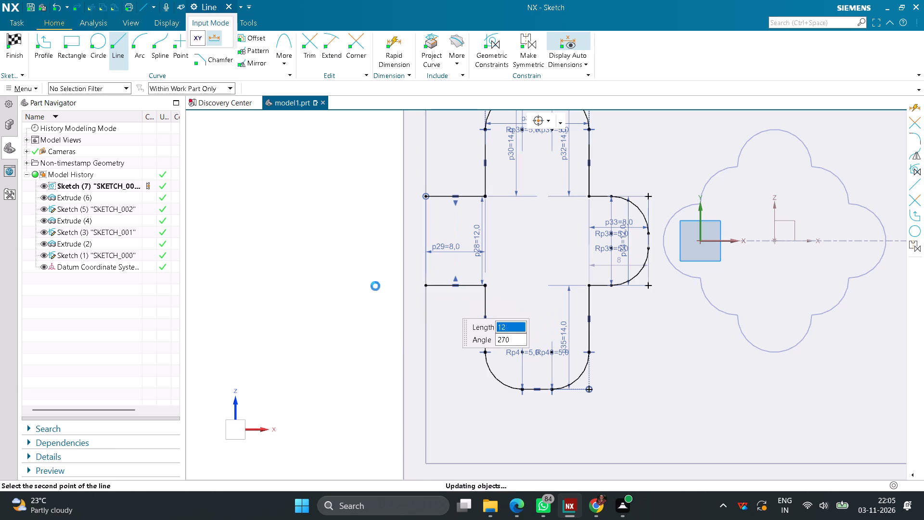
middle_click(341, 276)
click(12, 47)
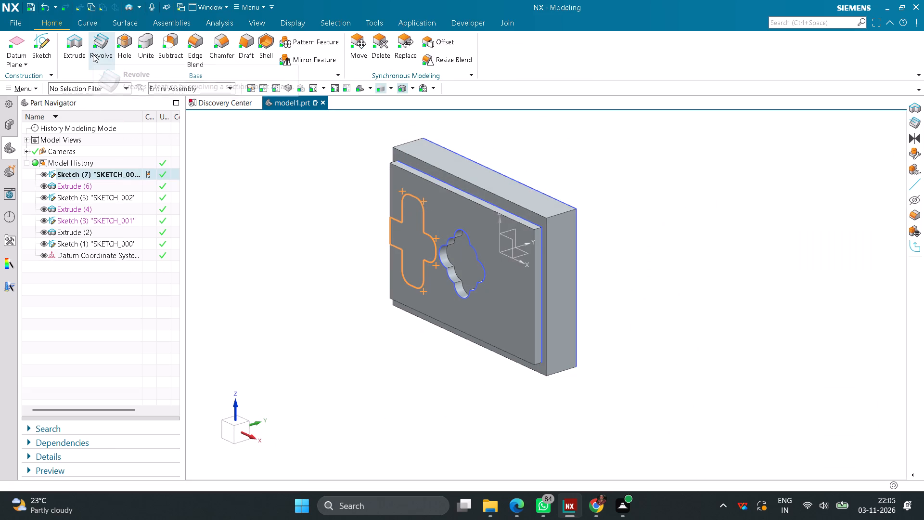
Extrude the cross profile 4 mm in the reversed direction into the block, subtracting it as a pocket.
click(74, 54)
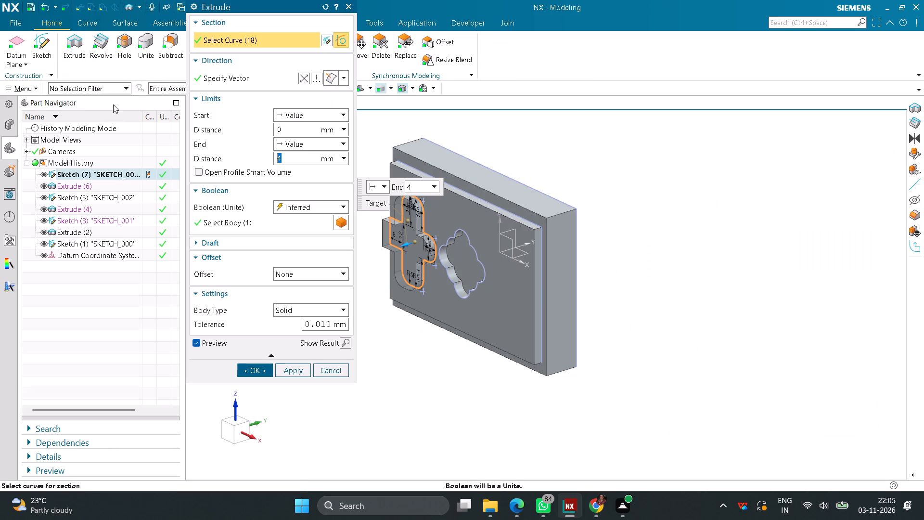
click(305, 82)
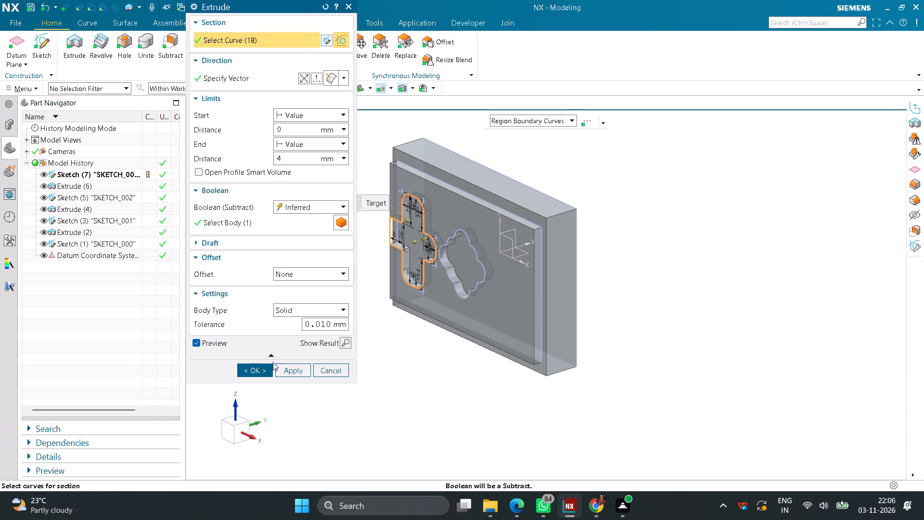
click(267, 367)
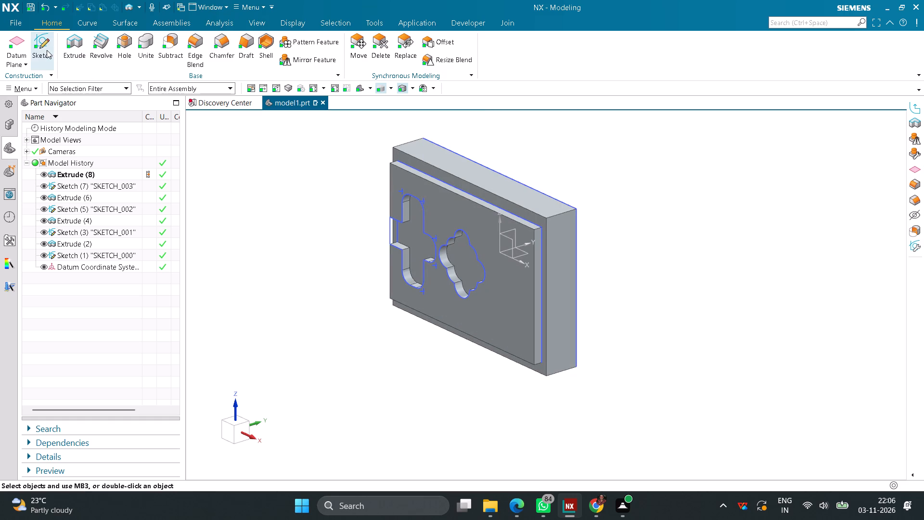
Create a new sketch on the raised pad's front face.
click(47, 50)
click(485, 316)
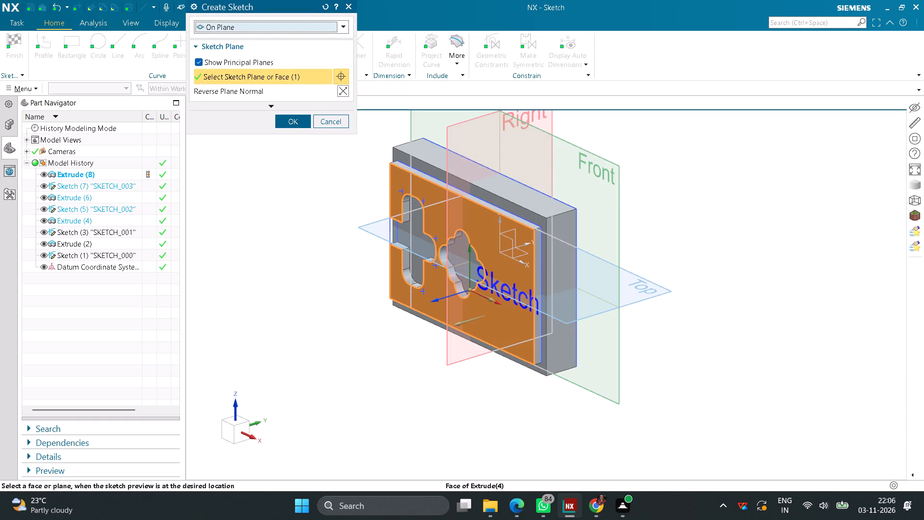
click(294, 127)
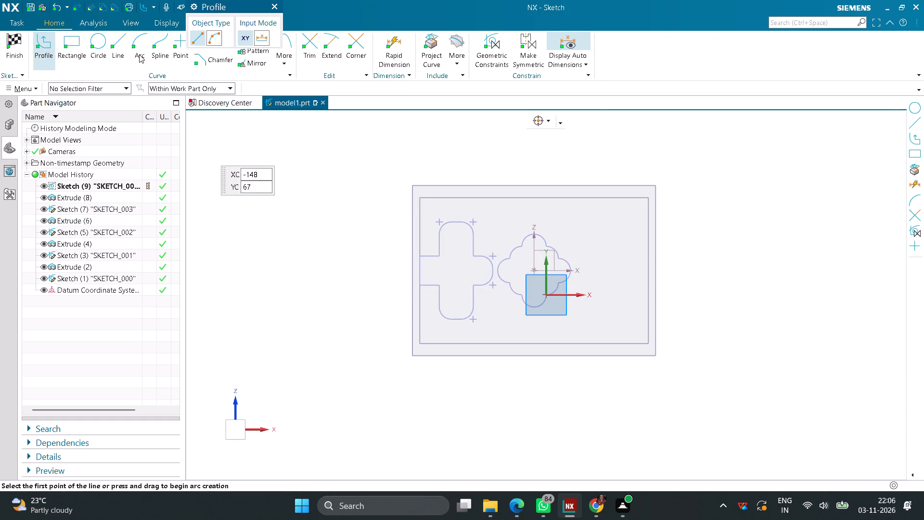
Sketch two horizontal lines about 12 mm long running inward from the pad's right edge, one near the top and one near the bottom.
click(120, 45)
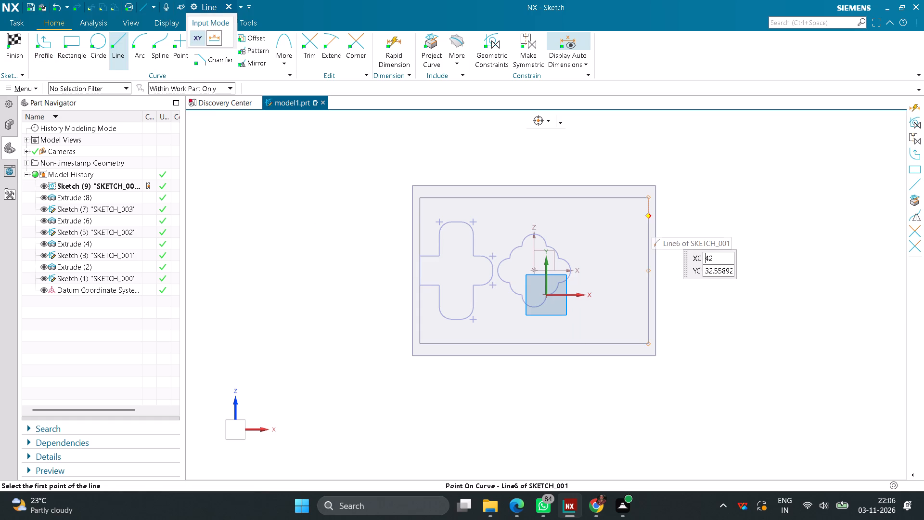
click(642, 216)
click(619, 216)
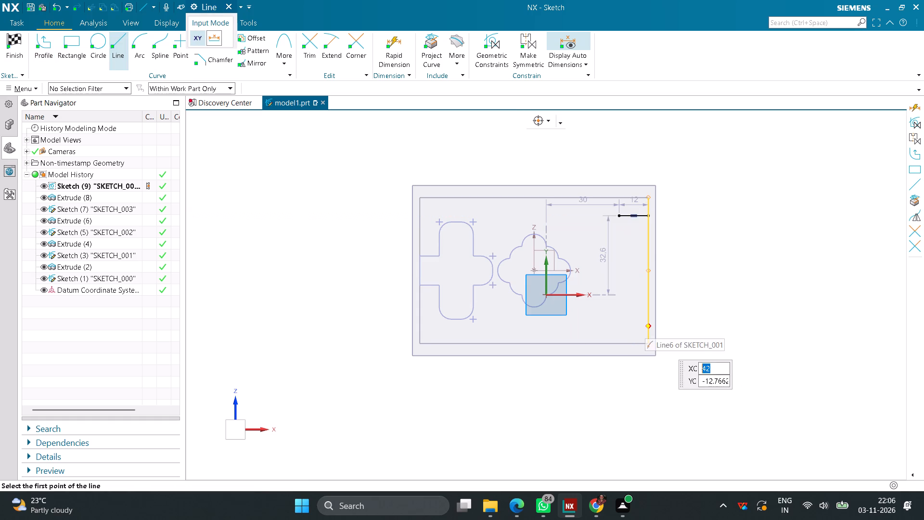
click(645, 326)
click(621, 325)
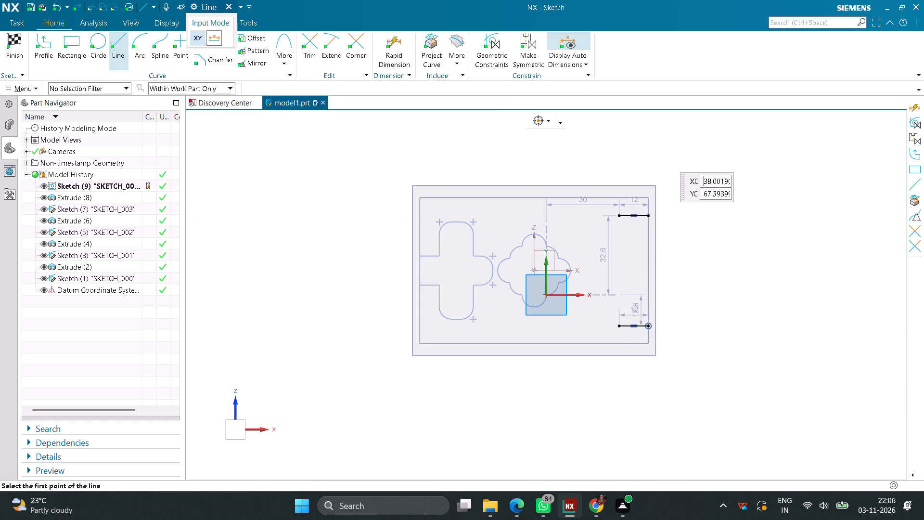
Make the two horizontal lines symmetric about the datum coordinate system's X axis.
click(523, 55)
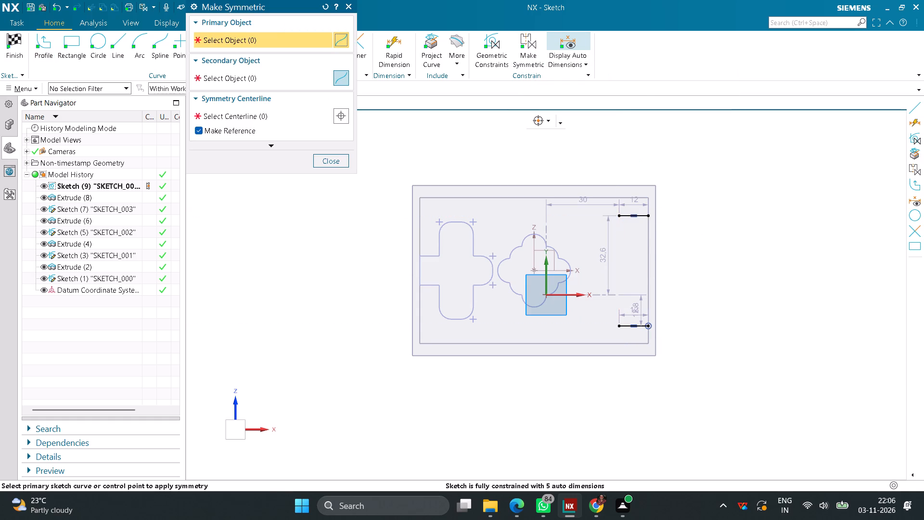
click(642, 217)
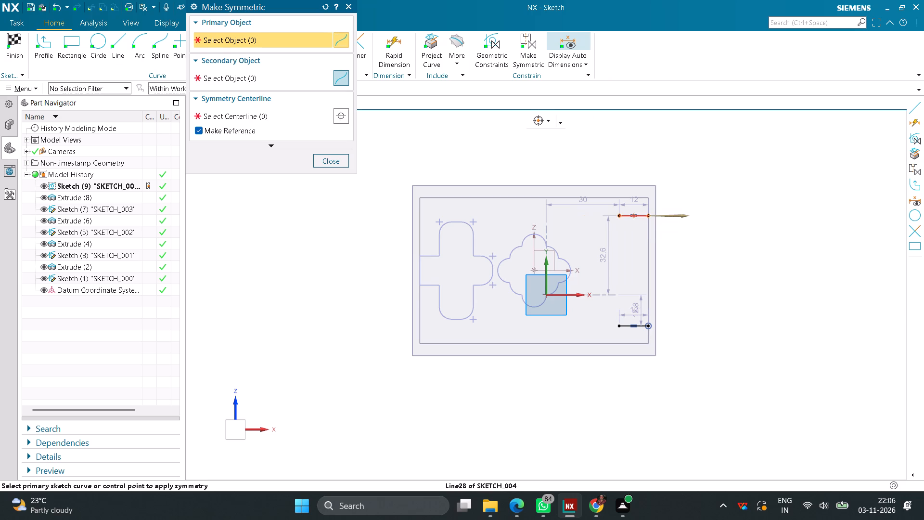
click(640, 328)
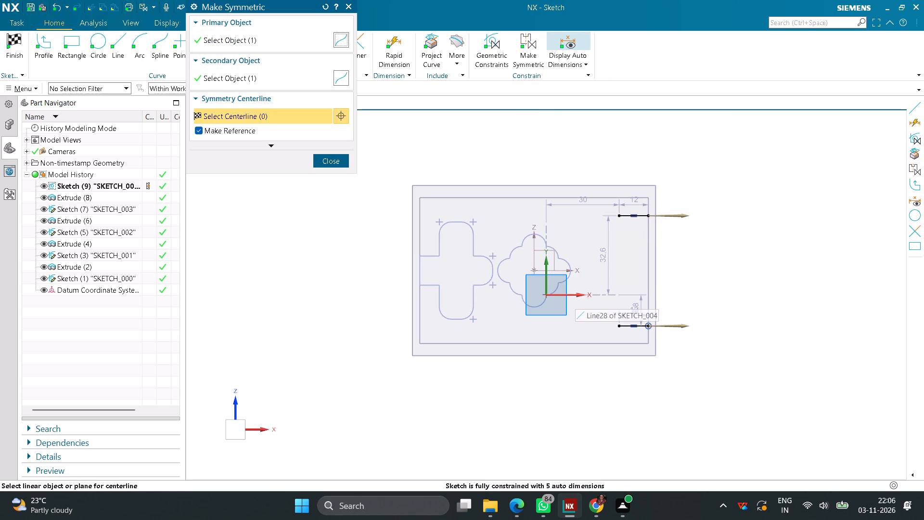
click(564, 272)
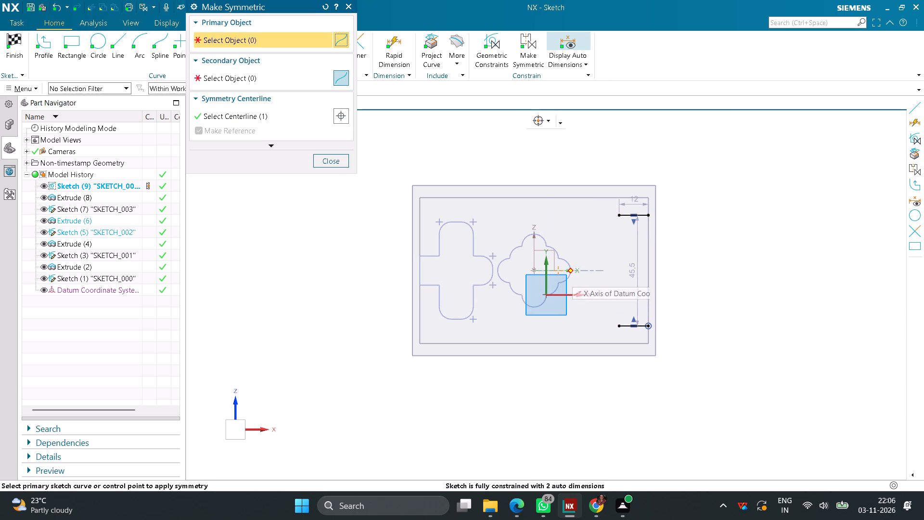
click(337, 159)
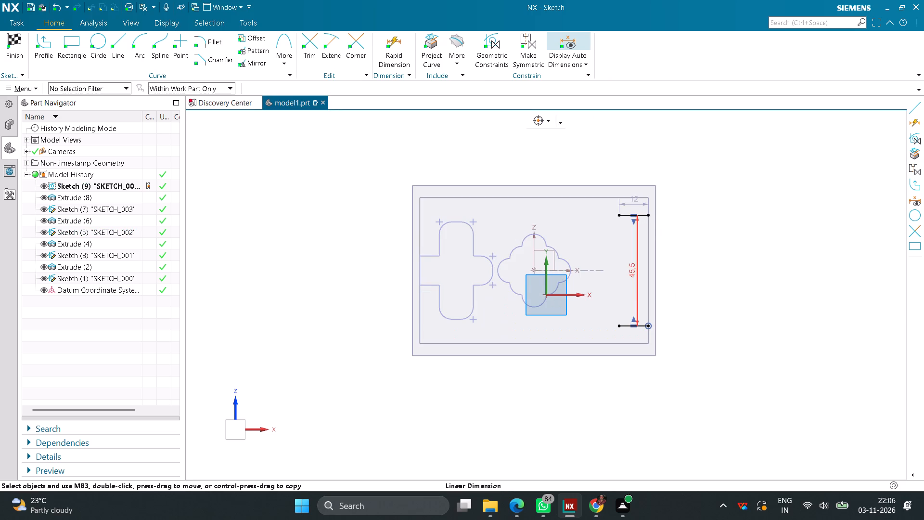
Set the vertical distance between the two horizontal lines to 46 mm.
double_click(633, 277)
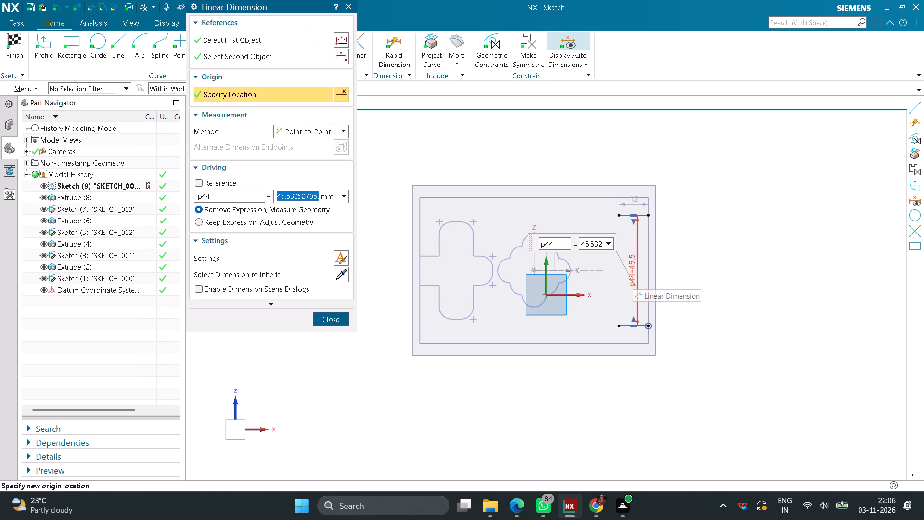
text(46)
key(Return)
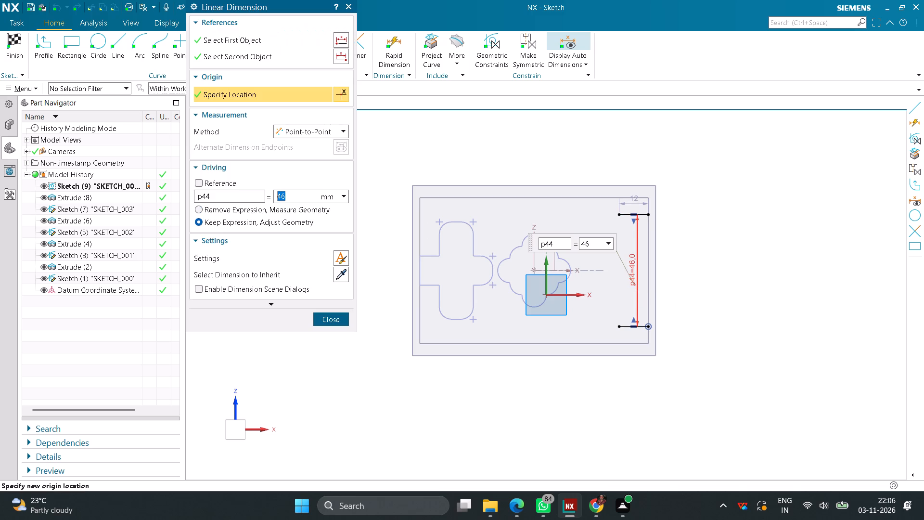
click(341, 316)
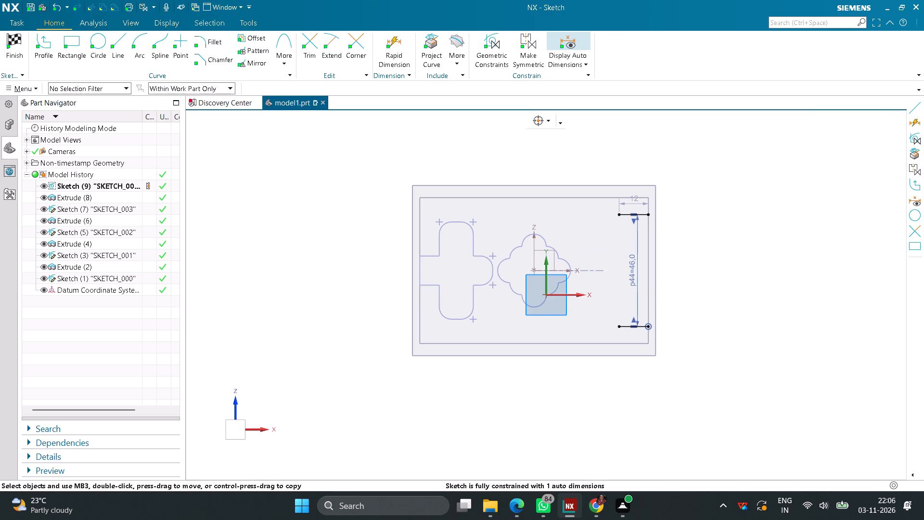
Set the horizontal lines' length to 11 mm.
double_click(633, 201)
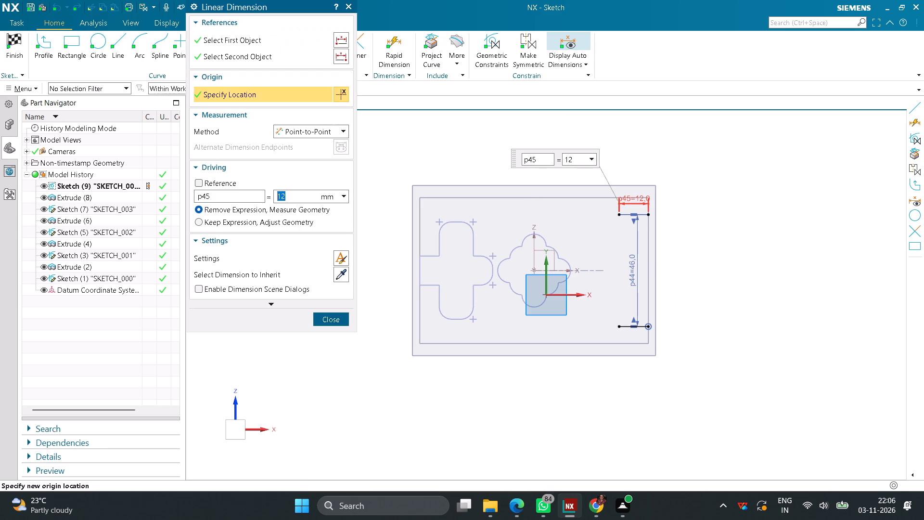
text(11)
key(Return)
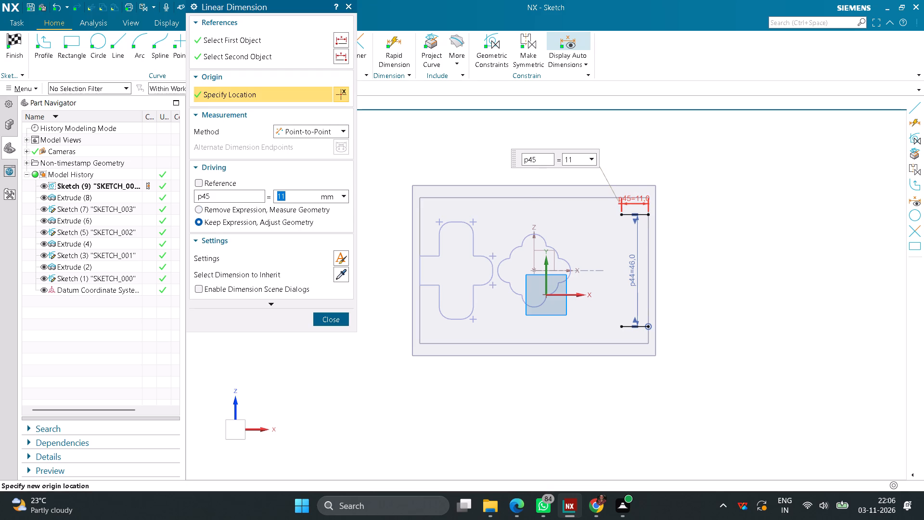
click(345, 312)
click(326, 318)
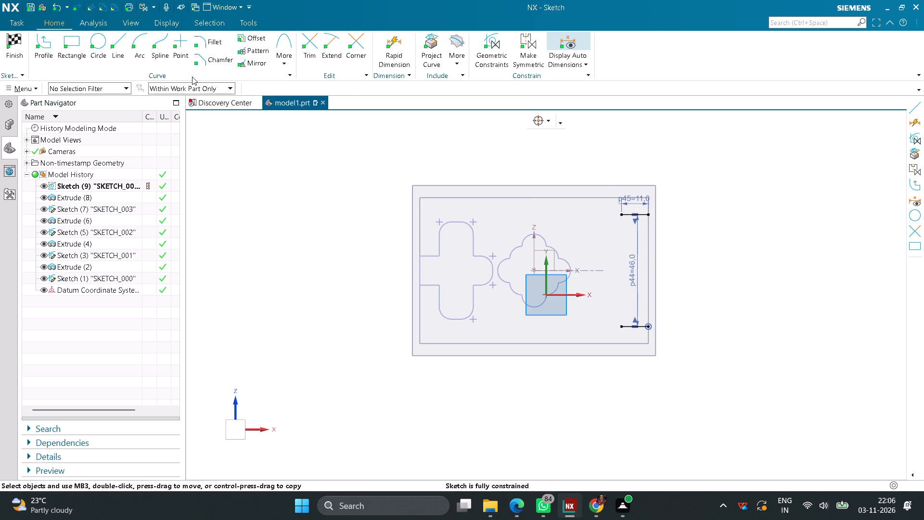
Sketch vertical lines toward each other from the horizontal lines' inner ends, the upper about 11 mm and the lower about 9 mm long.
click(121, 44)
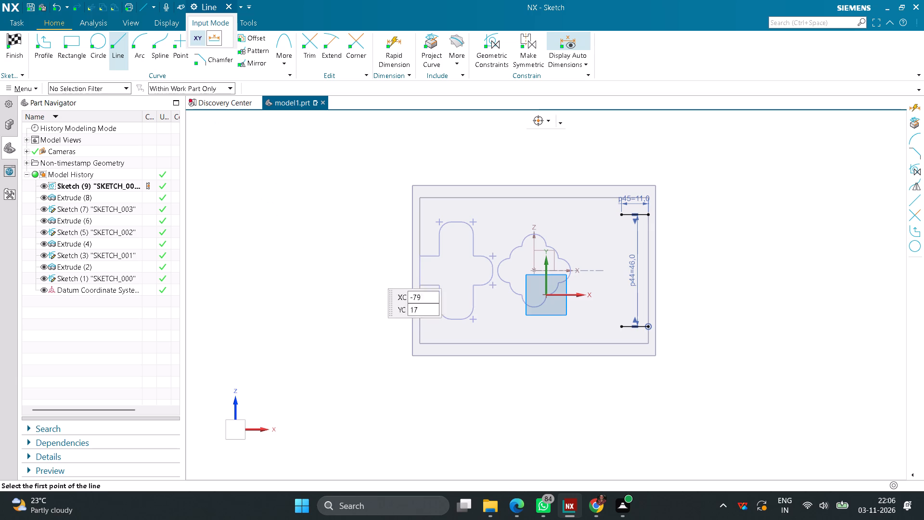
click(621, 214)
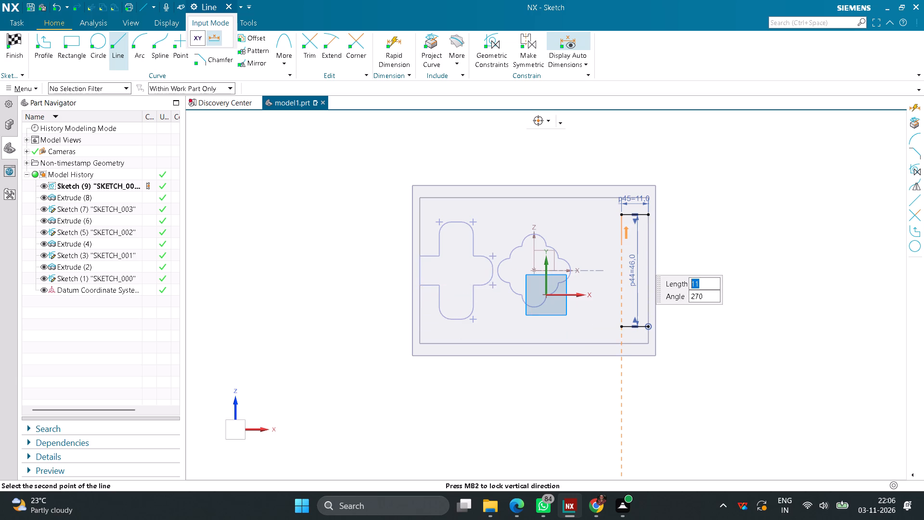
click(622, 241)
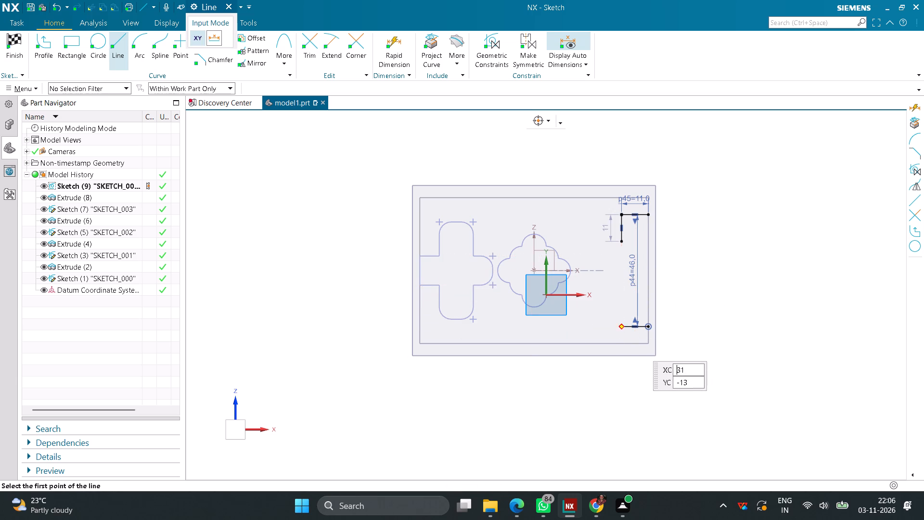
click(619, 326)
click(623, 304)
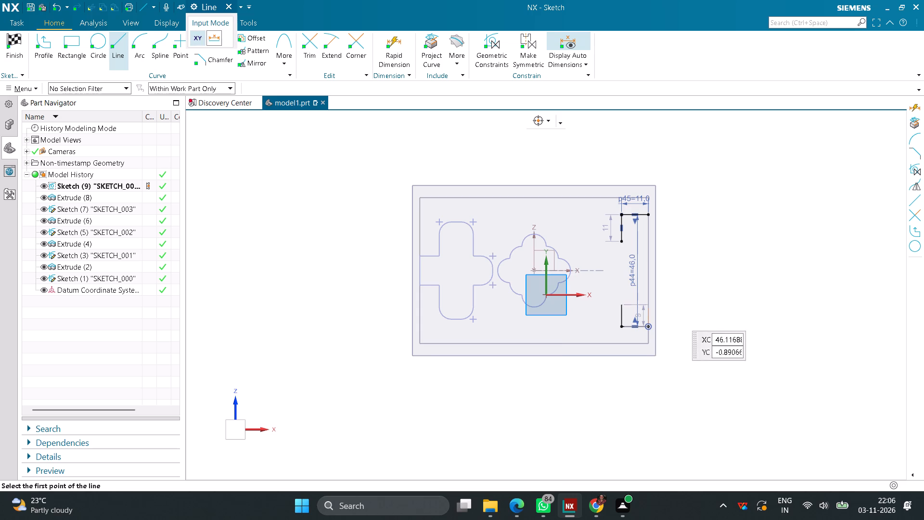
Make the free endpoints of the two vertical lines symmetric about the datum X axis.
click(530, 55)
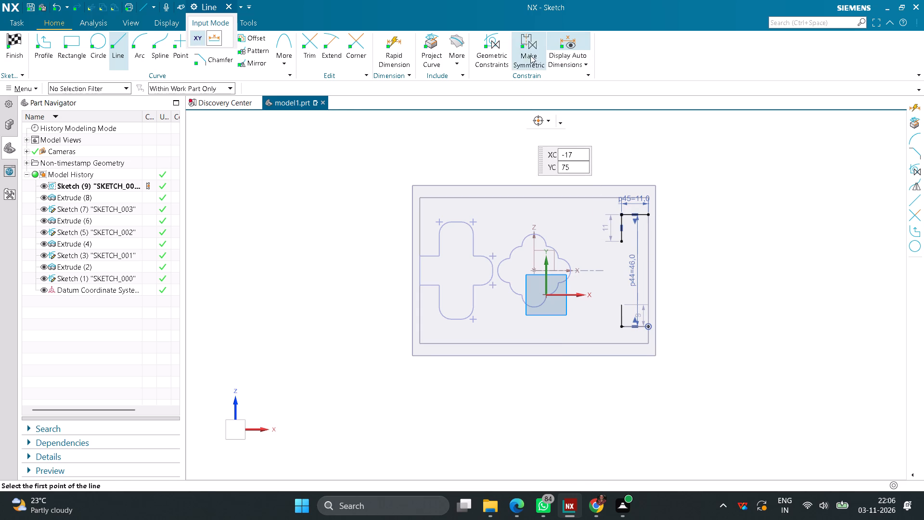
click(621, 241)
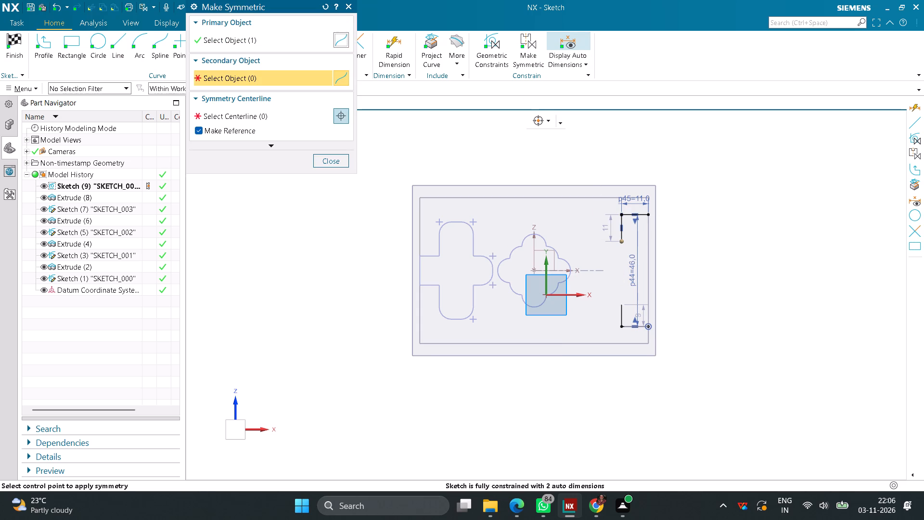
click(620, 303)
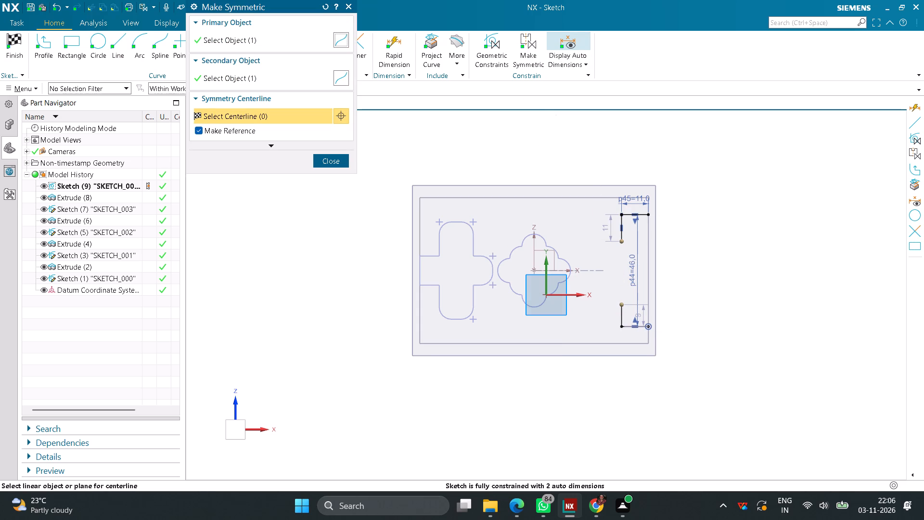
click(563, 273)
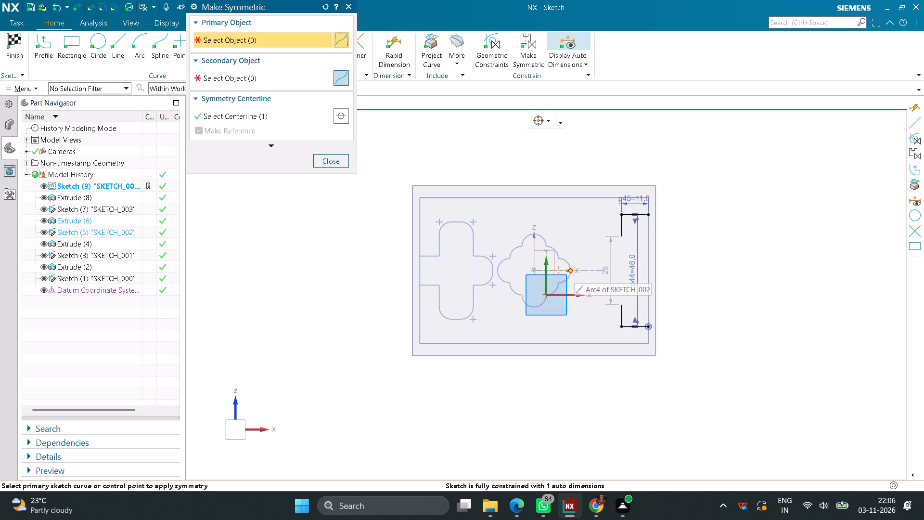
click(334, 162)
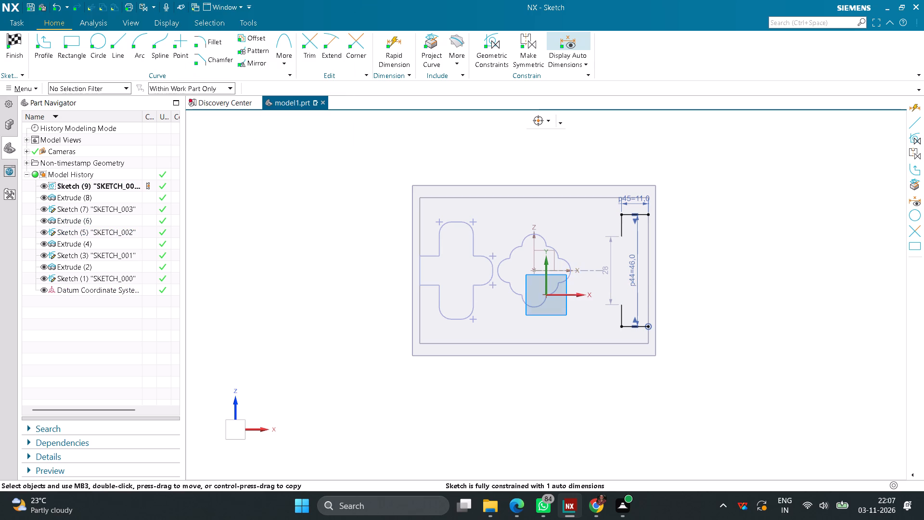
Set the gap between the two vertical lines' free ends to 23 mm.
double_click(606, 273)
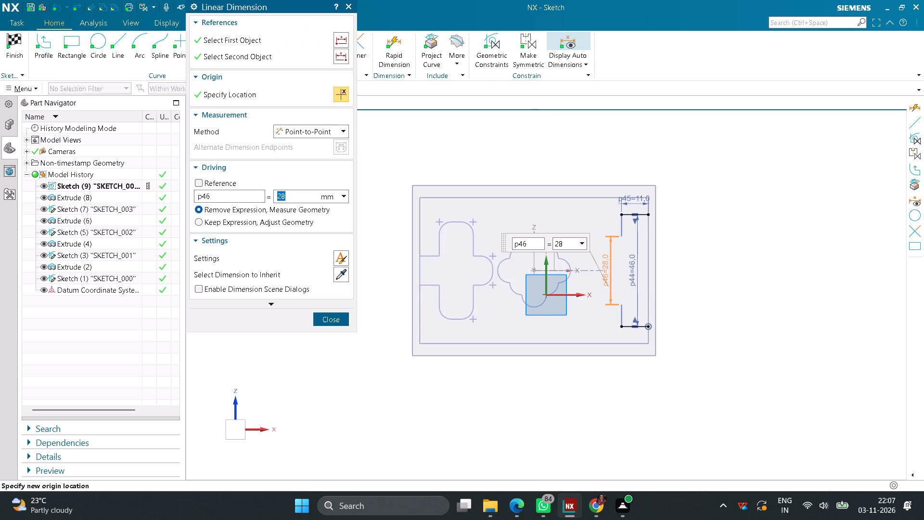
text(23)
key(Return)
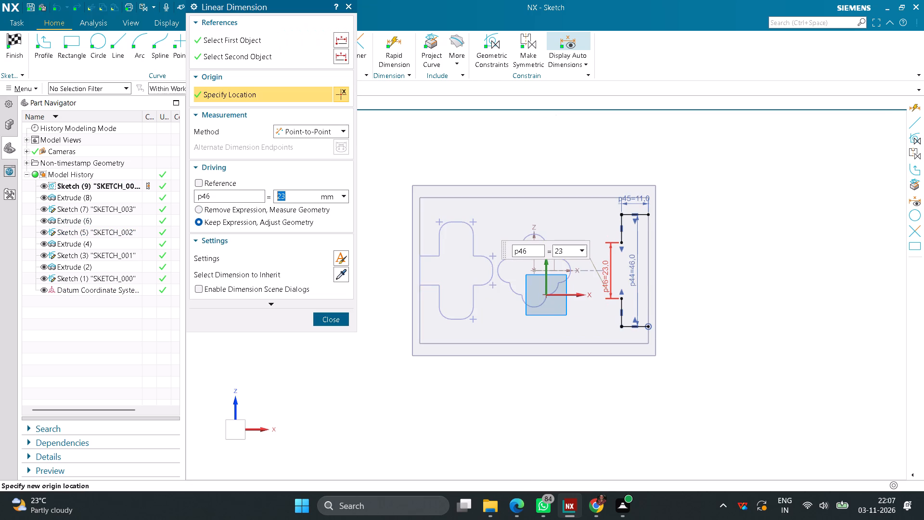
click(319, 313)
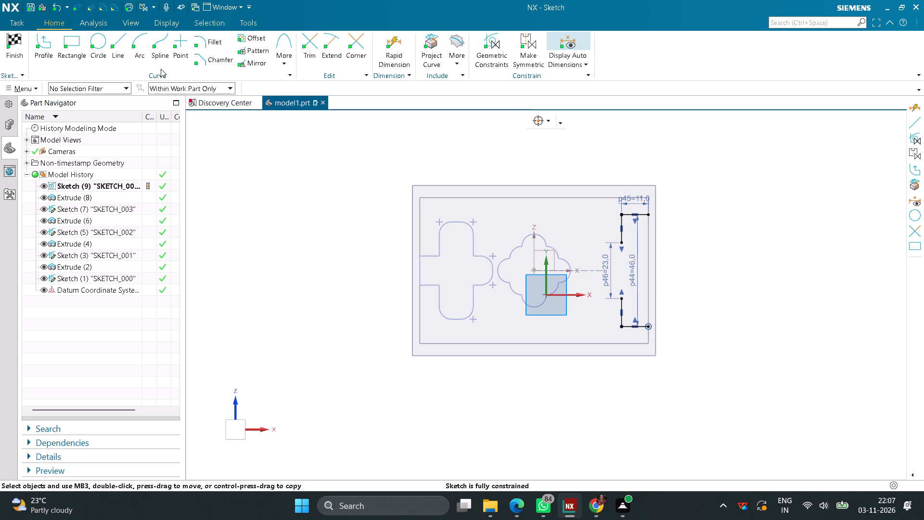
Bridge the gap between the vertical lines with an arc of about 22 mm radius bulging toward the pad's centre, and finish the sketch.
click(140, 50)
click(618, 241)
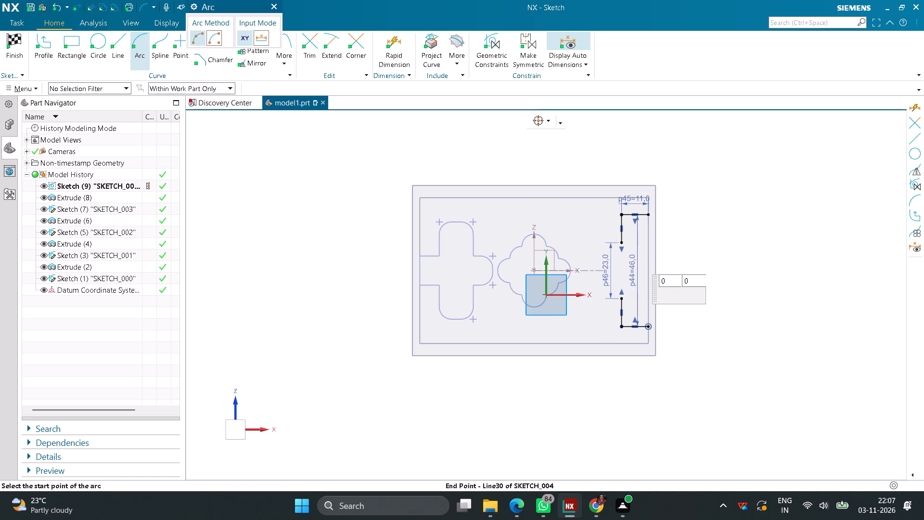
click(621, 297)
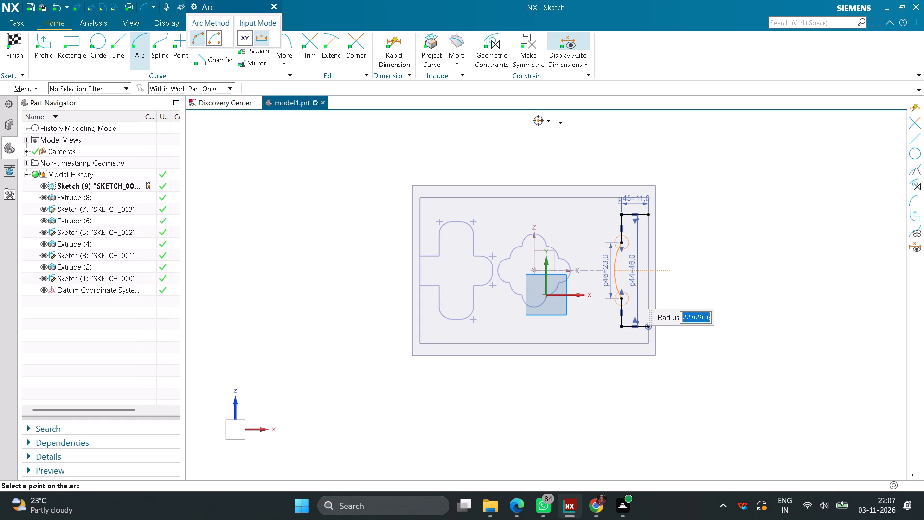
click(614, 275)
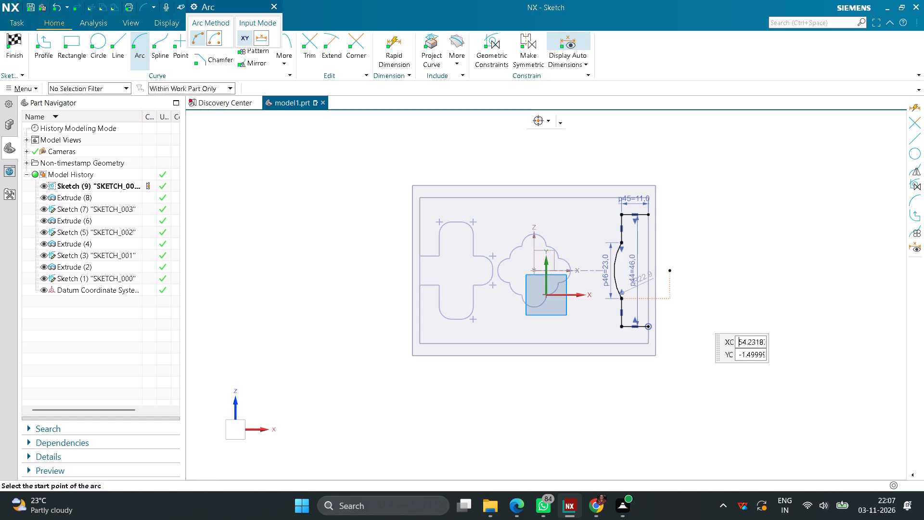
middle_click(711, 312)
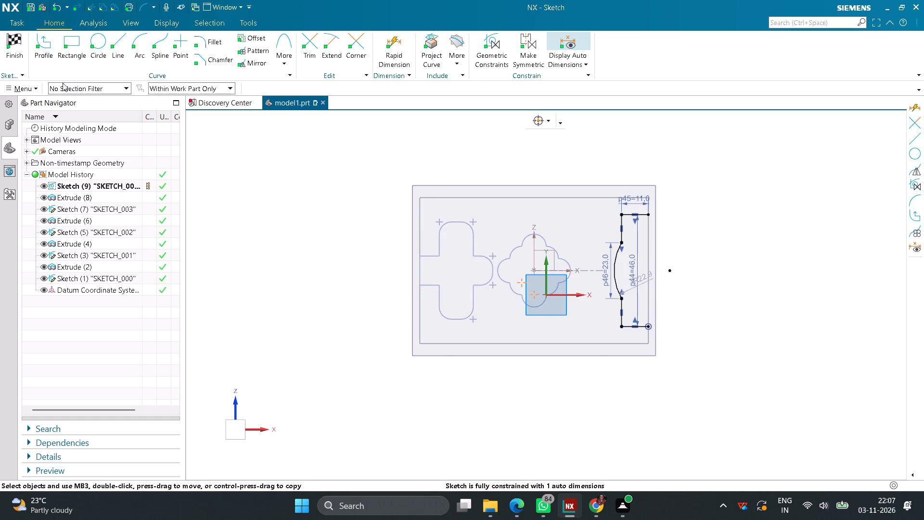
click(15, 48)
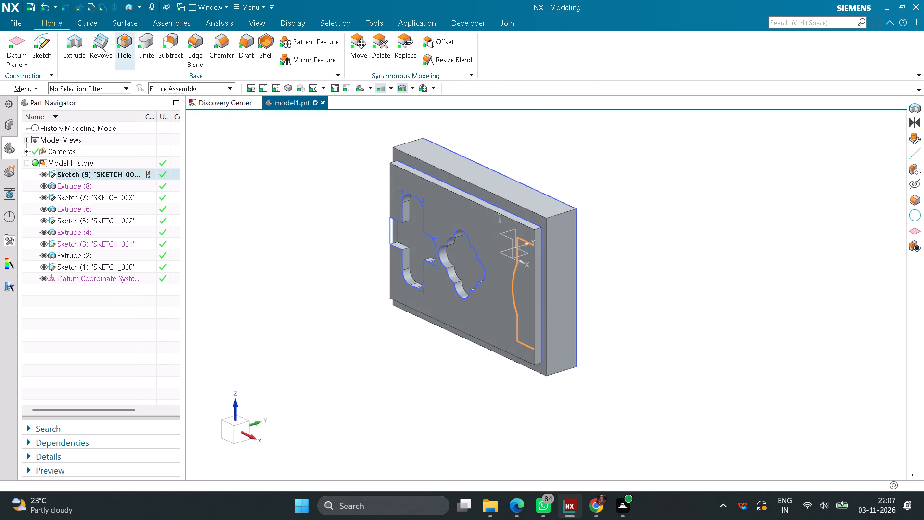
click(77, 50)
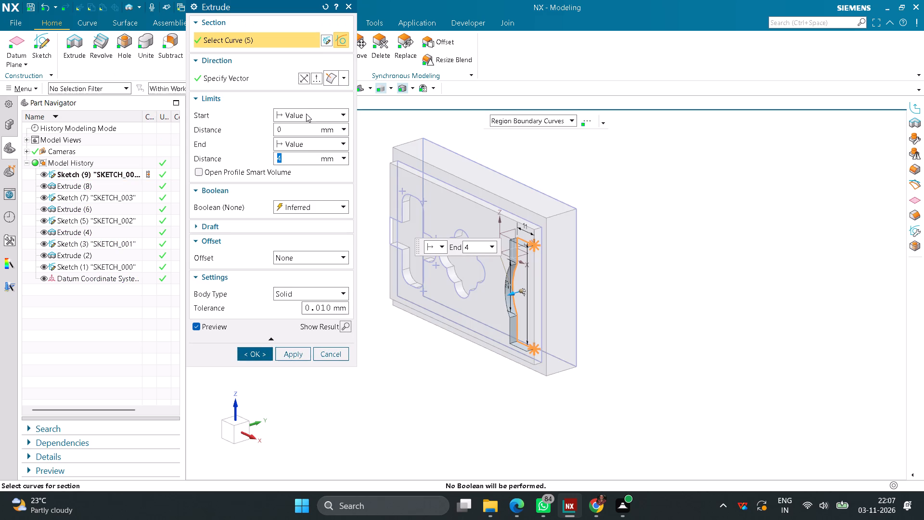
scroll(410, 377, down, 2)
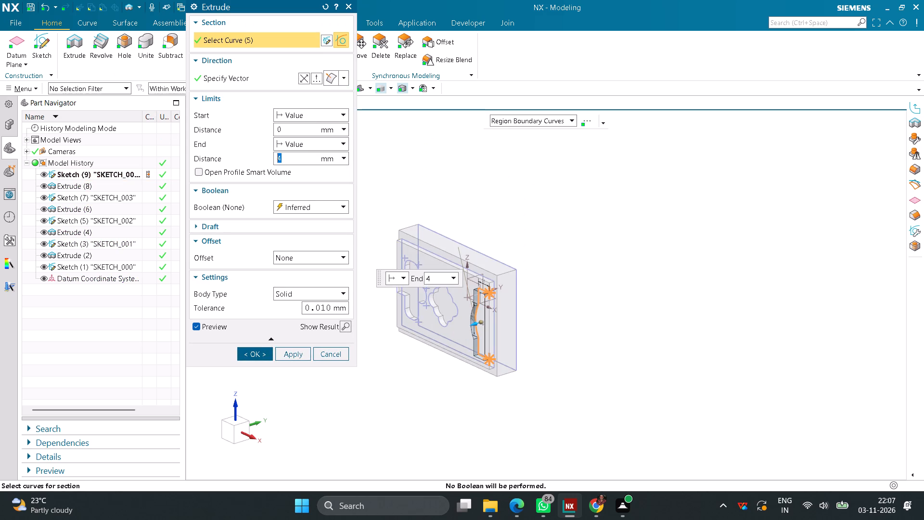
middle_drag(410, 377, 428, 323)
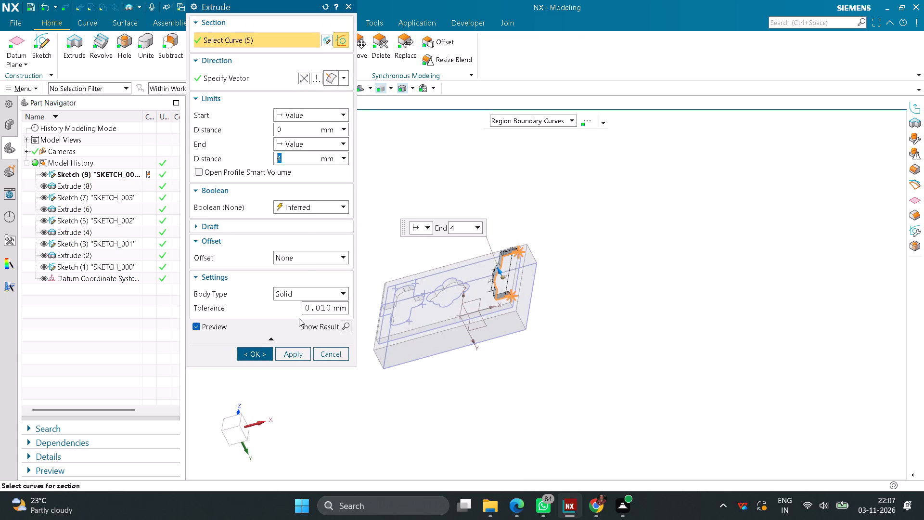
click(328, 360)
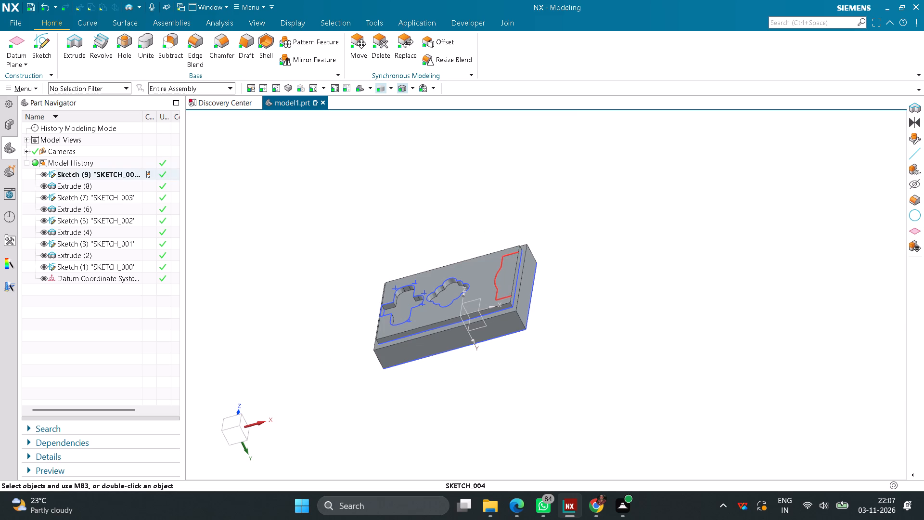
Reopen the arc-sided sketch, close its open side with a 46 mm vertical line, and finish the sketch.
right_click(499, 267)
click(521, 259)
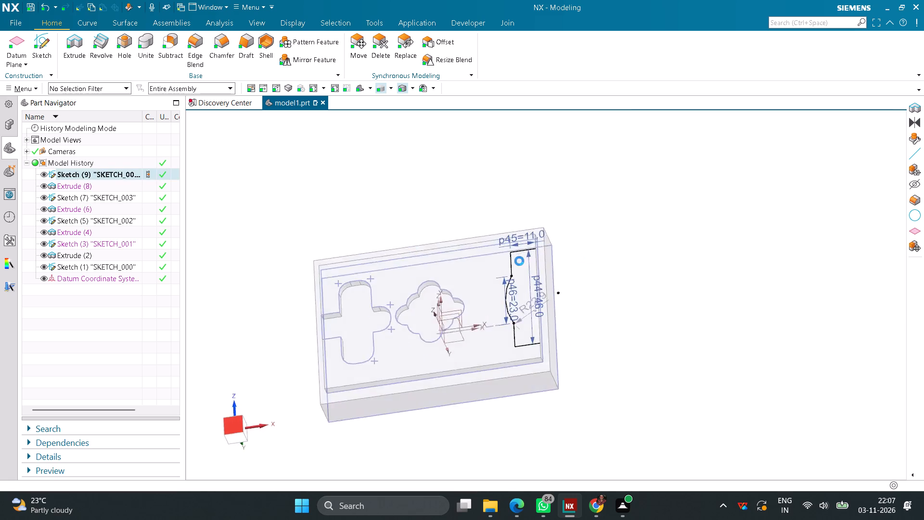
click(123, 44)
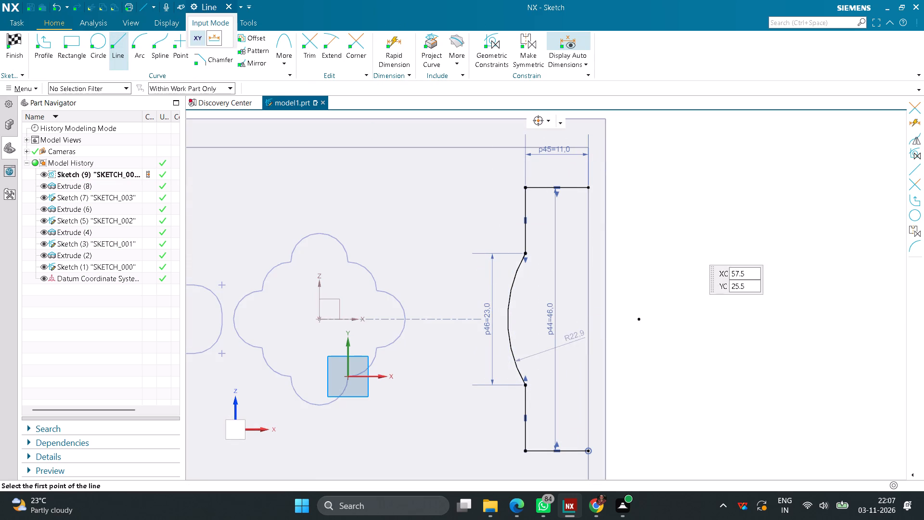
click(589, 188)
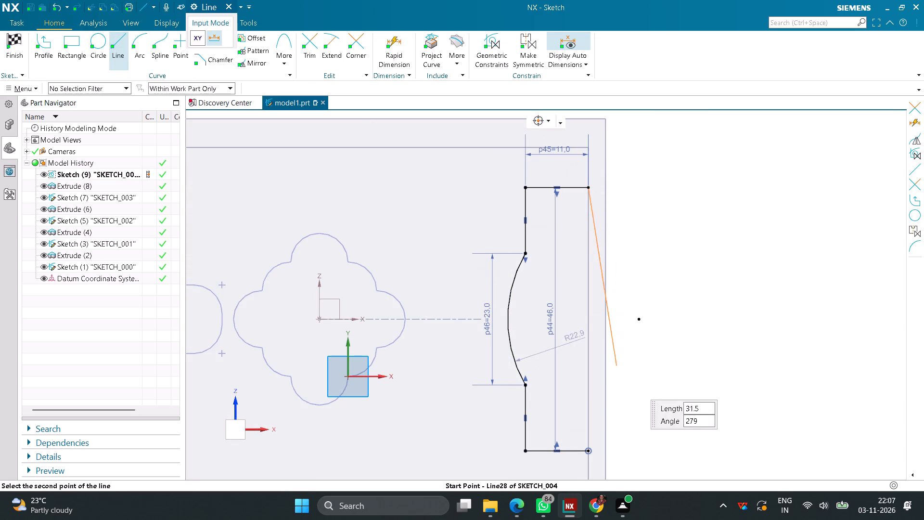
click(590, 450)
middle_click(653, 398)
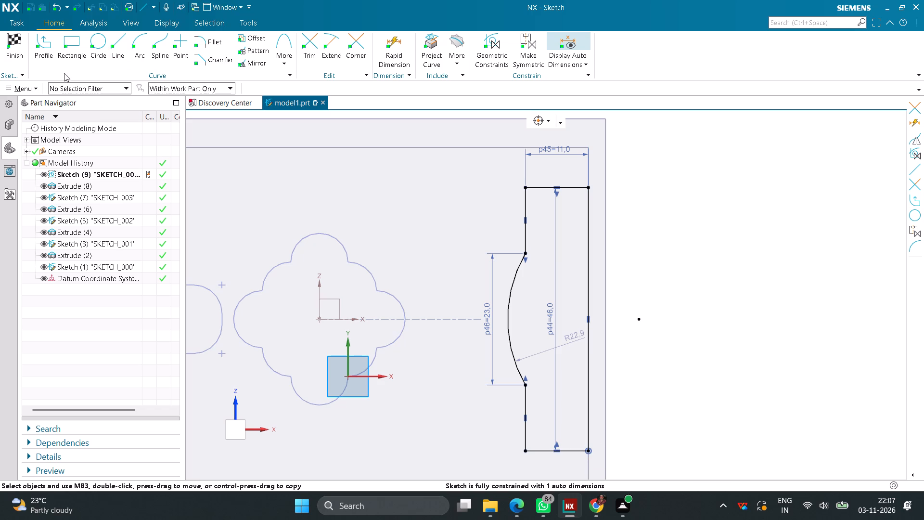
click(18, 44)
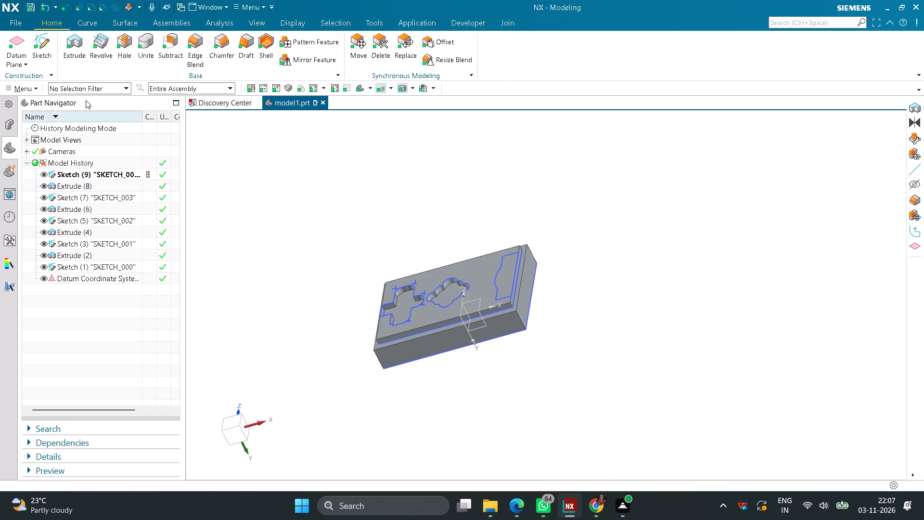
Extrude the closed arc-sided profile 4 mm in the reversed direction, into the pad, to subtract a pocket.
click(80, 52)
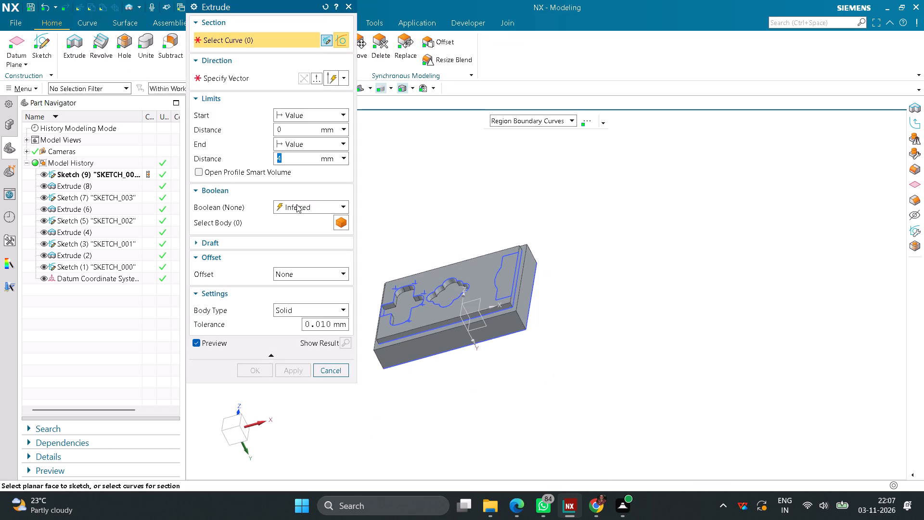
click(507, 288)
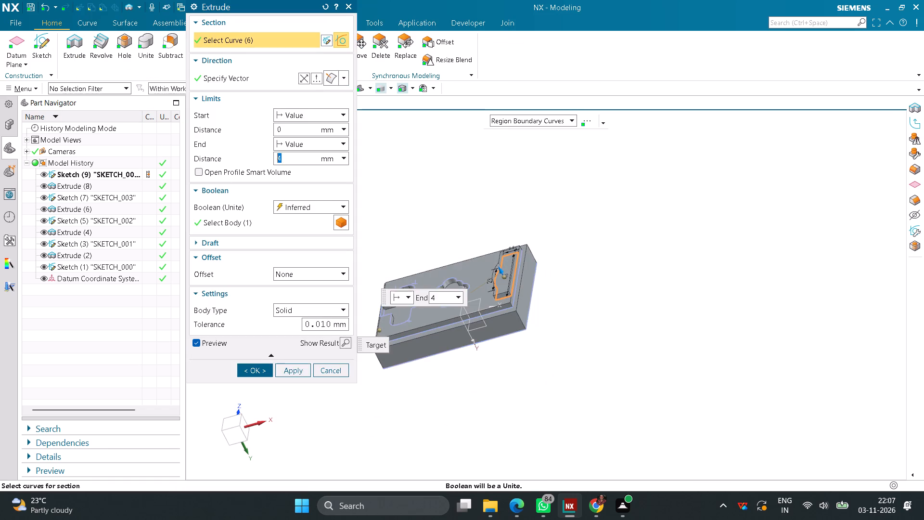
middle_drag(448, 236, 485, 263)
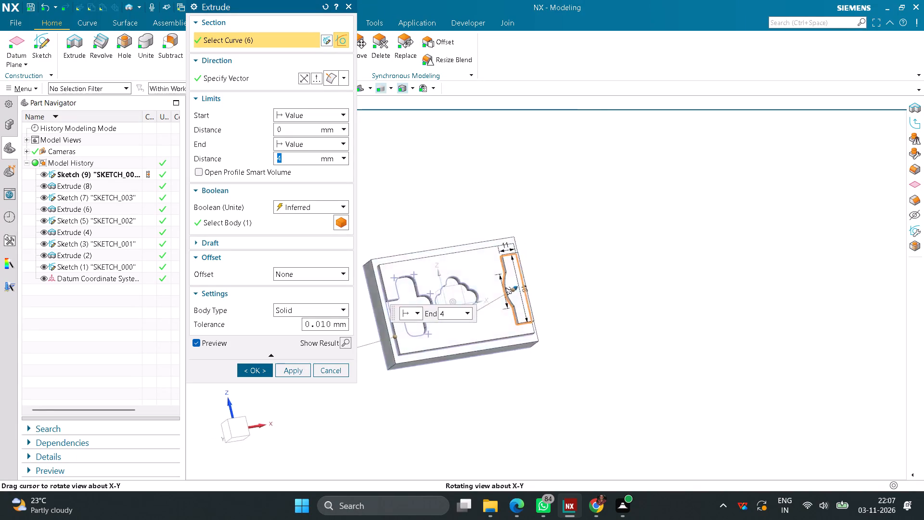
middle_drag(485, 263, 443, 240)
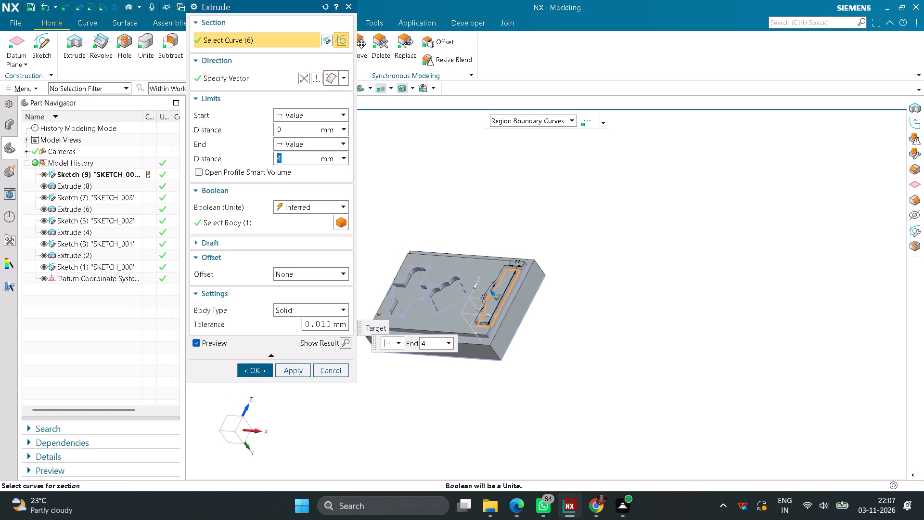
click(303, 80)
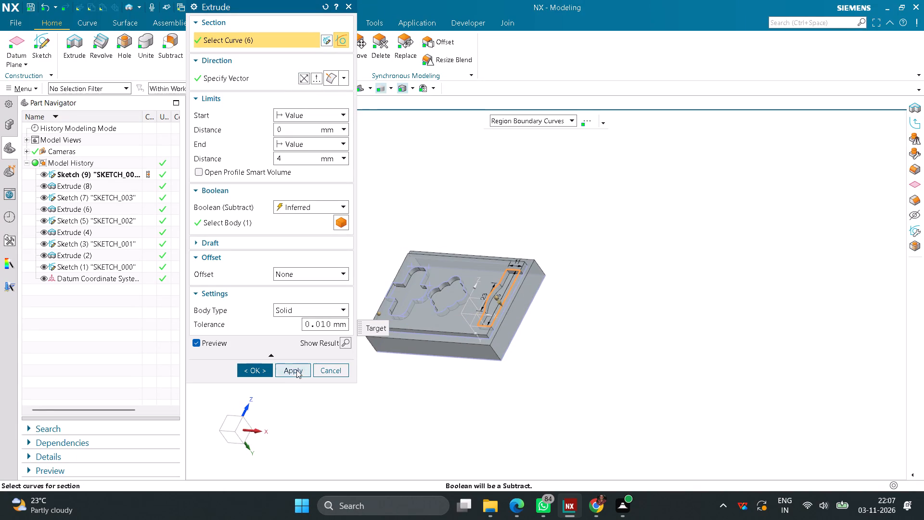
click(258, 372)
middle_drag(317, 360, 341, 377)
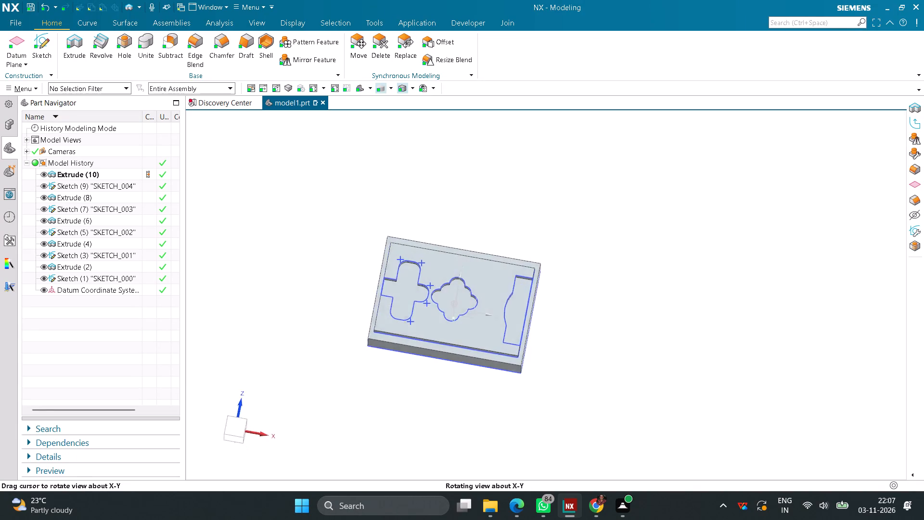
middle_drag(341, 377, 342, 392)
Save the part as model1.prt in the internship folder.
click(14, 22)
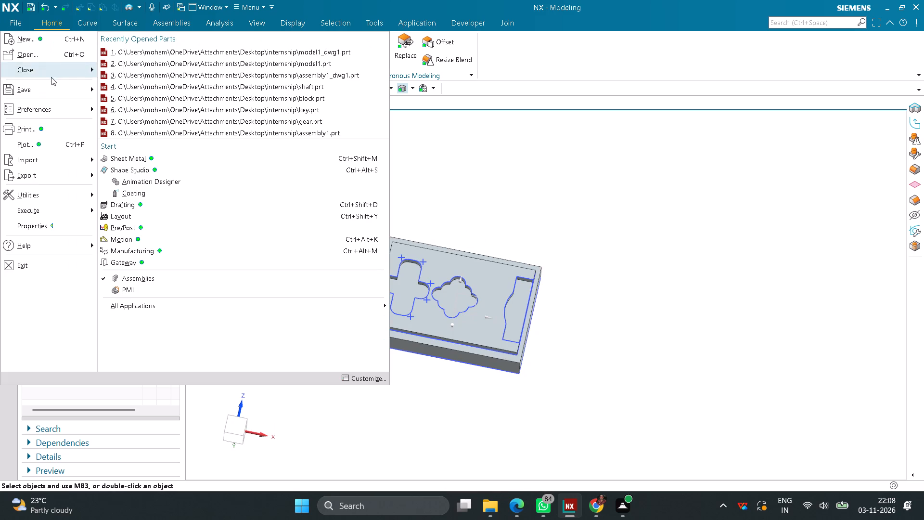
click(52, 89)
click(145, 36)
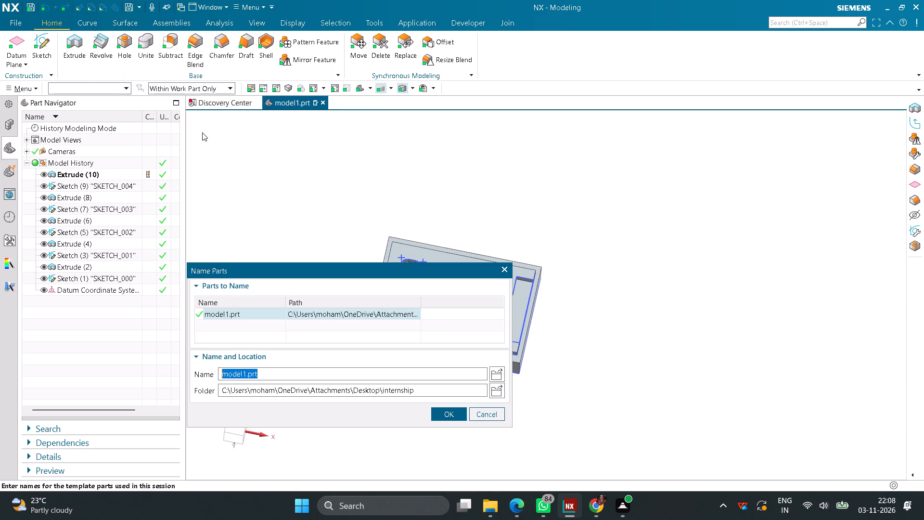
click(459, 417)
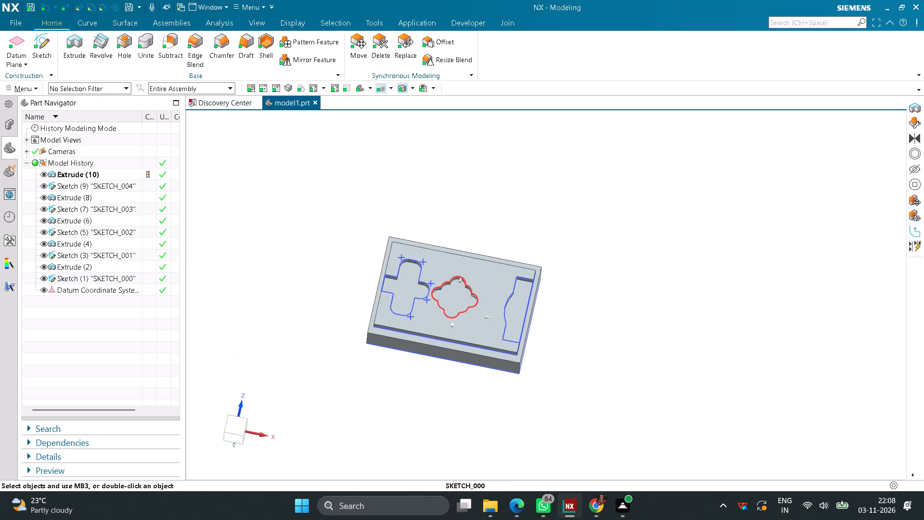
Save a copy of the part as an IGES file named model1 in the internship folder.
click(17, 27)
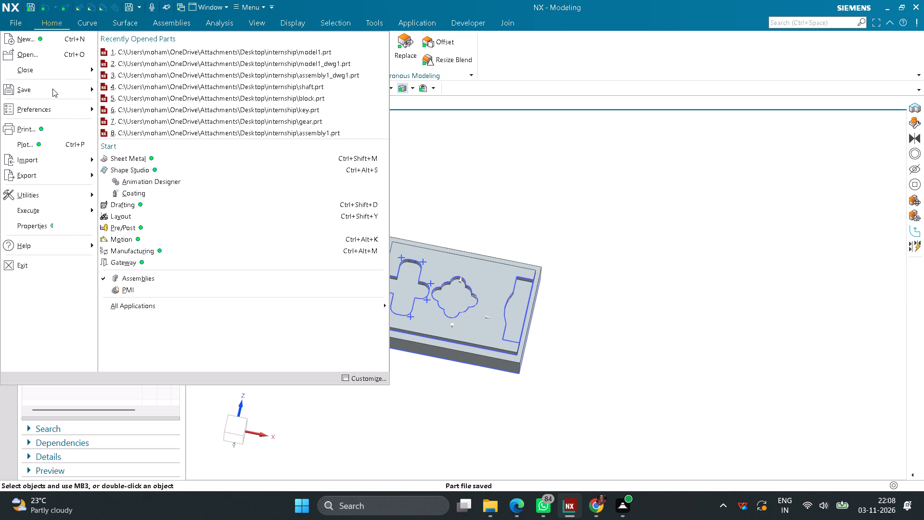
click(52, 89)
click(135, 105)
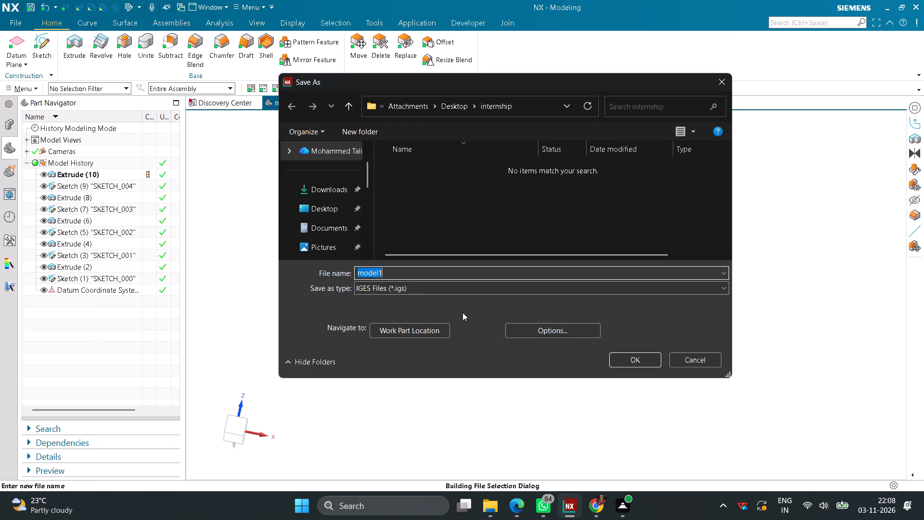
click(624, 361)
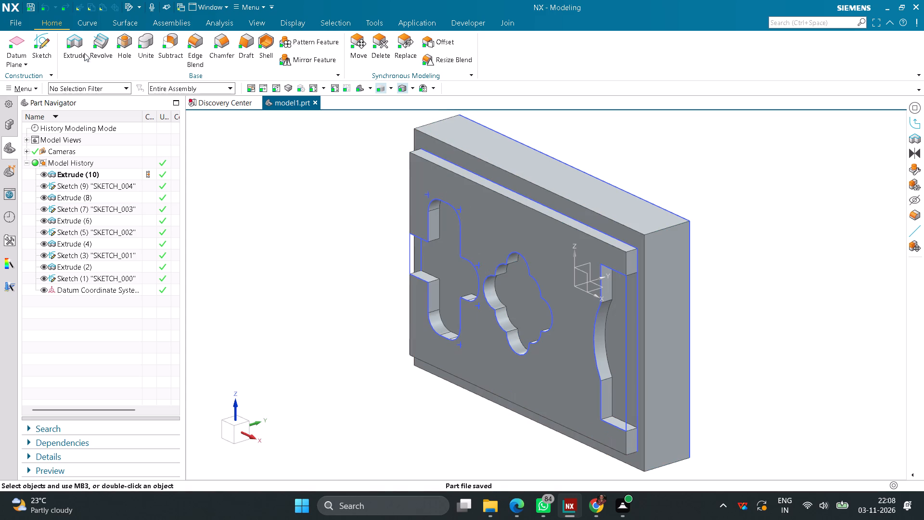
Create an A3 drawing file of model1 named model1_dwg1.prt, in millimetres and referencing the existing part.
click(15, 25)
click(40, 45)
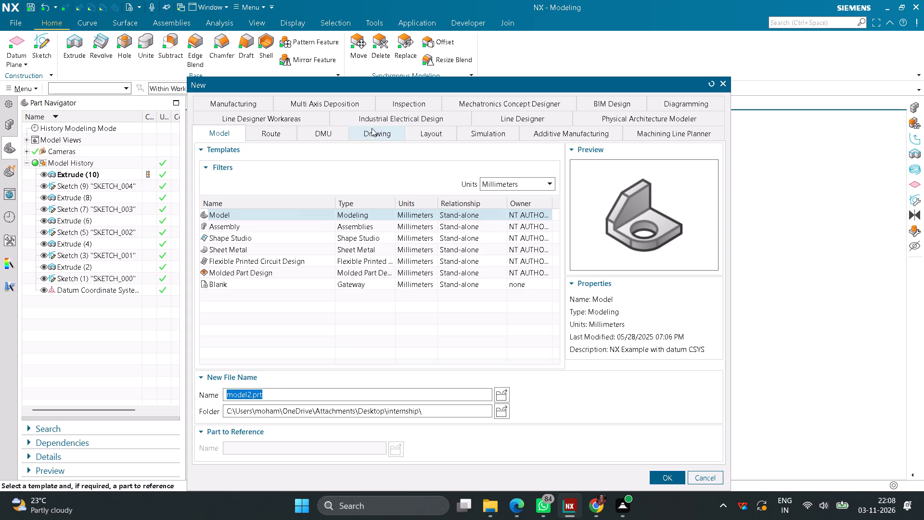
click(372, 129)
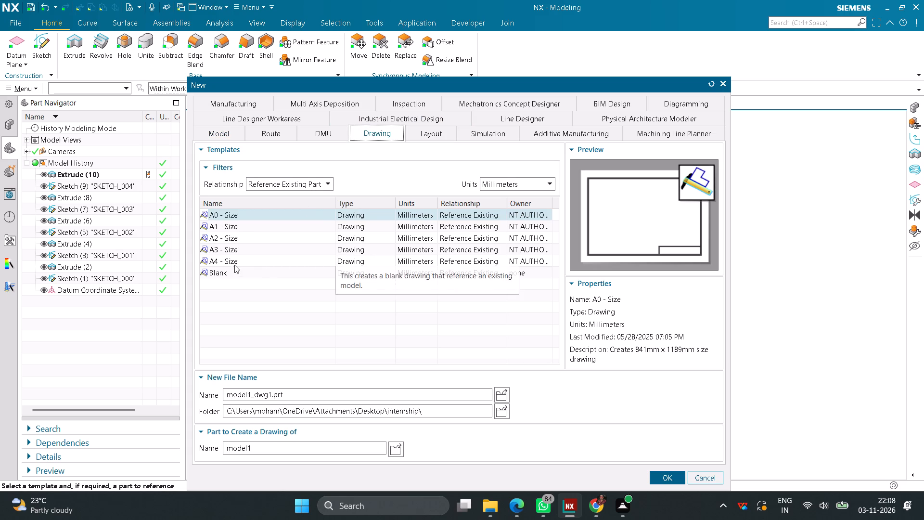
click(236, 249)
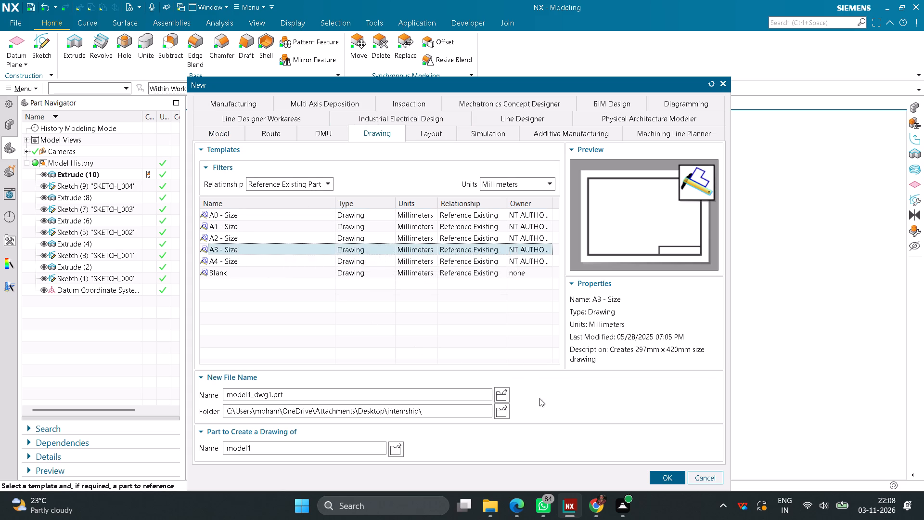
click(657, 474)
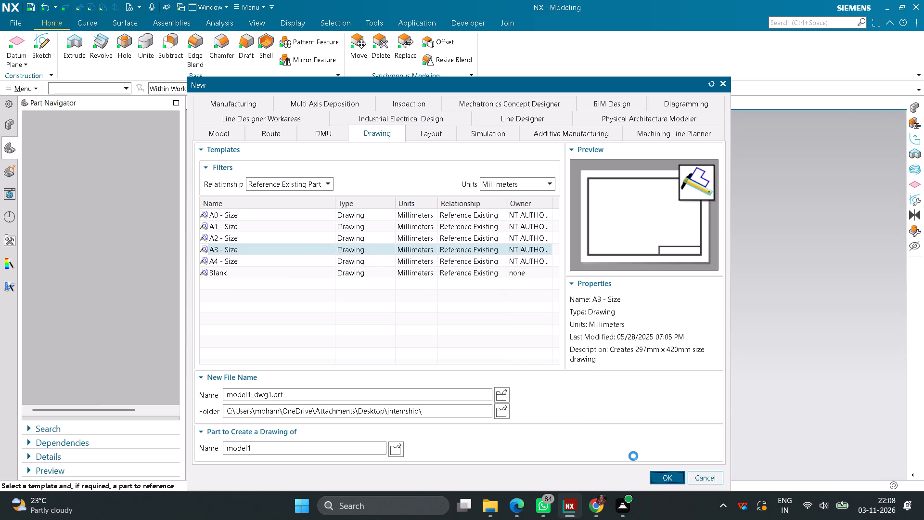
click(387, 178)
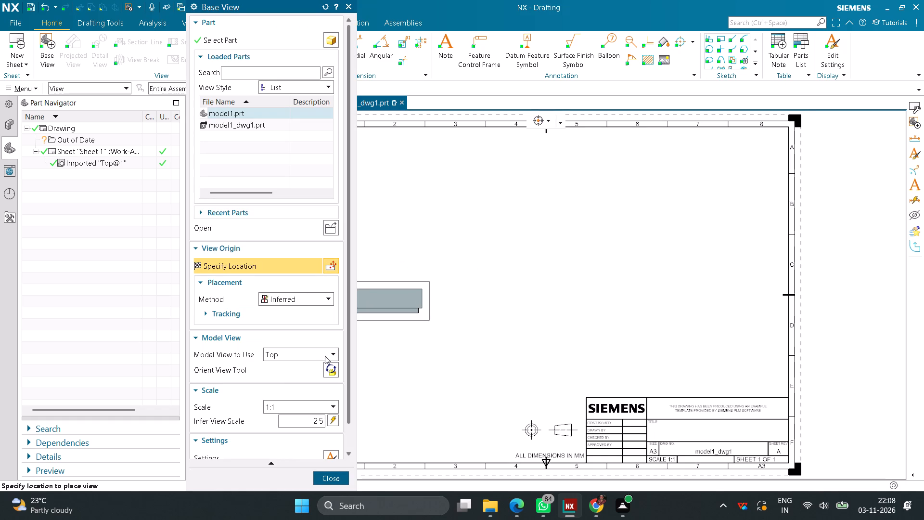
Place a Front base view of model1 at 1:1 scale in the lower-left area of the sheet.
click(325, 356)
click(290, 377)
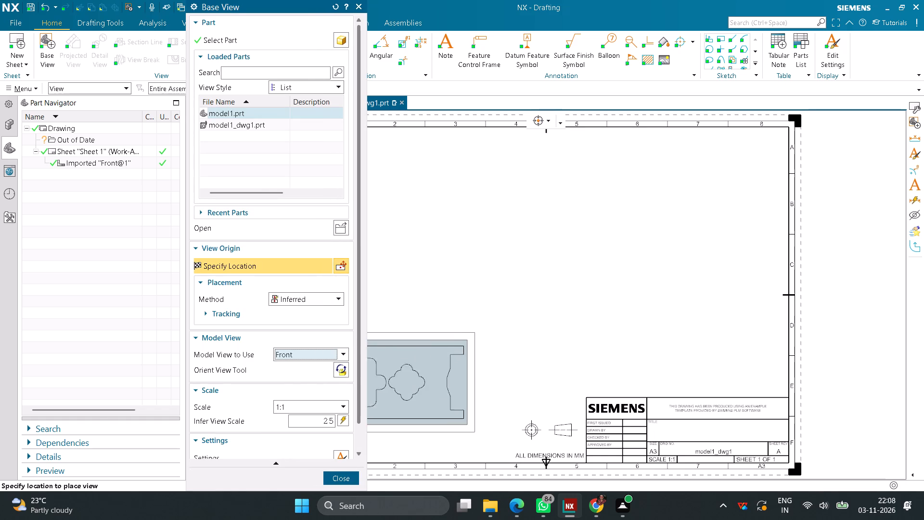
click(422, 347)
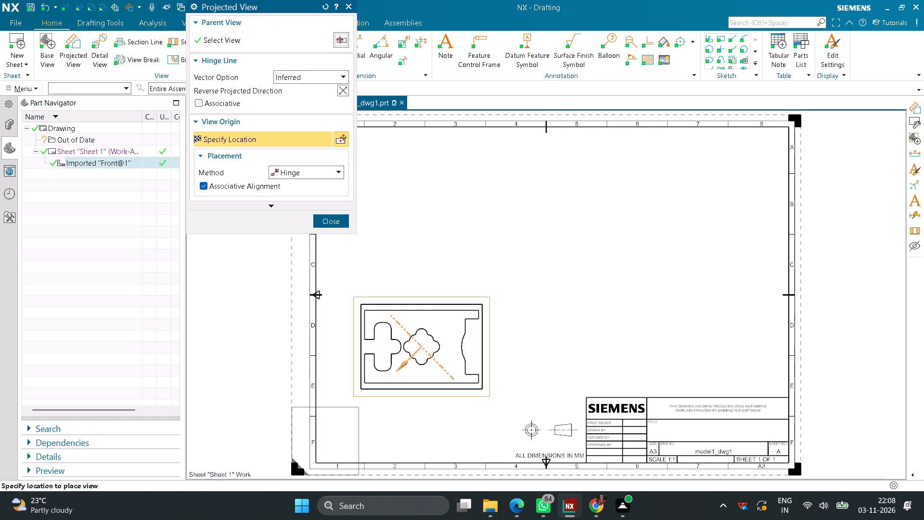
Project one view directly above the front view and another to its right, above the title block.
click(416, 218)
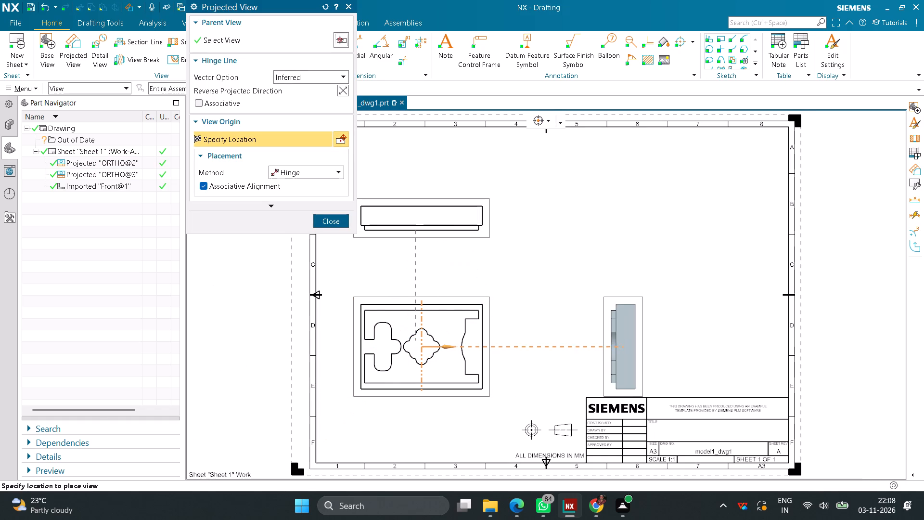
click(623, 333)
click(341, 225)
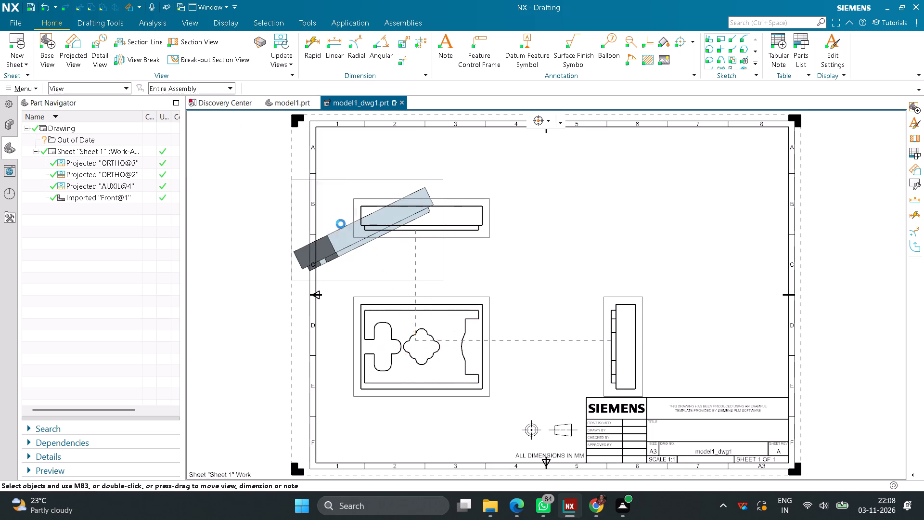
Add an Isometric base view of model1 at 1:1 scale in the sheet's upper-right area.
click(46, 42)
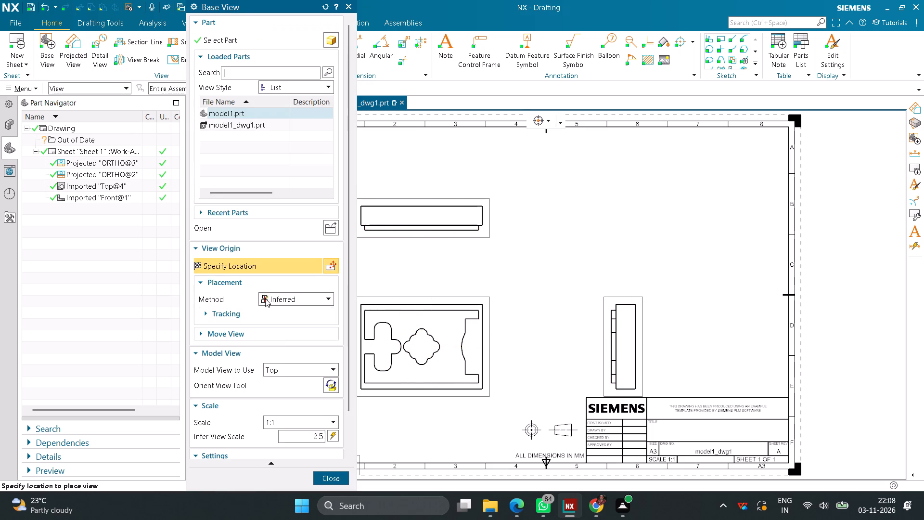
scroll(281, 333, down, 3)
scroll(331, 321, down, 4)
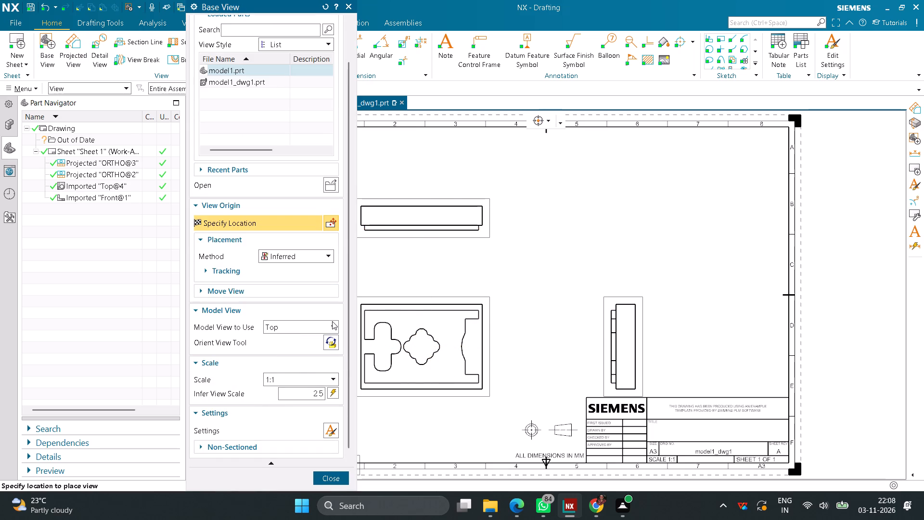
click(335, 323)
click(288, 399)
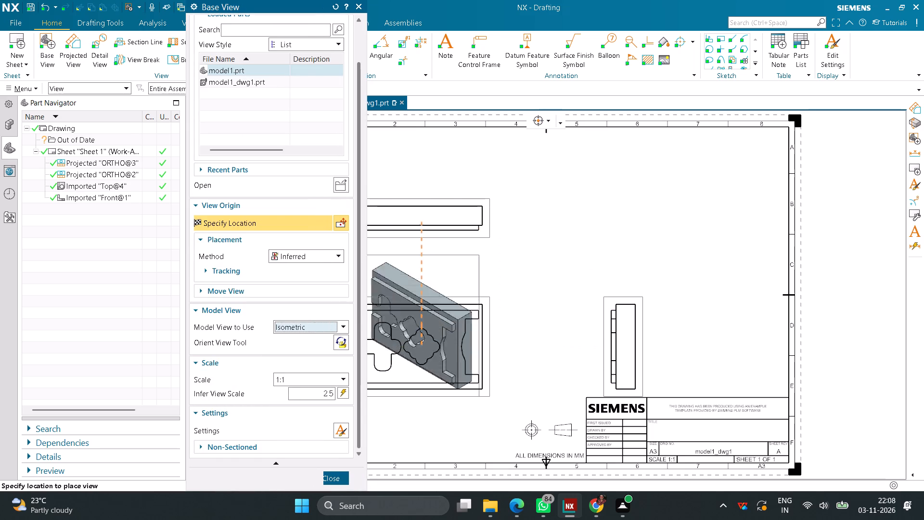
click(650, 210)
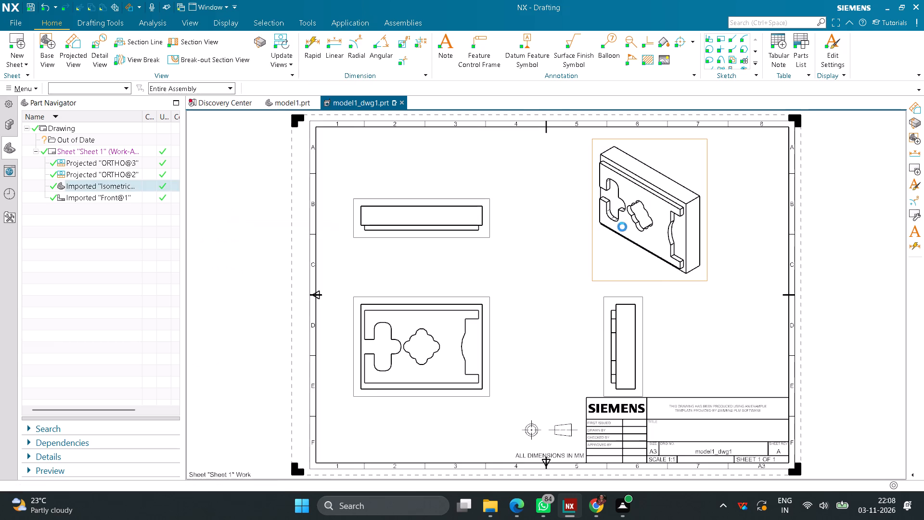
middle_click(552, 240)
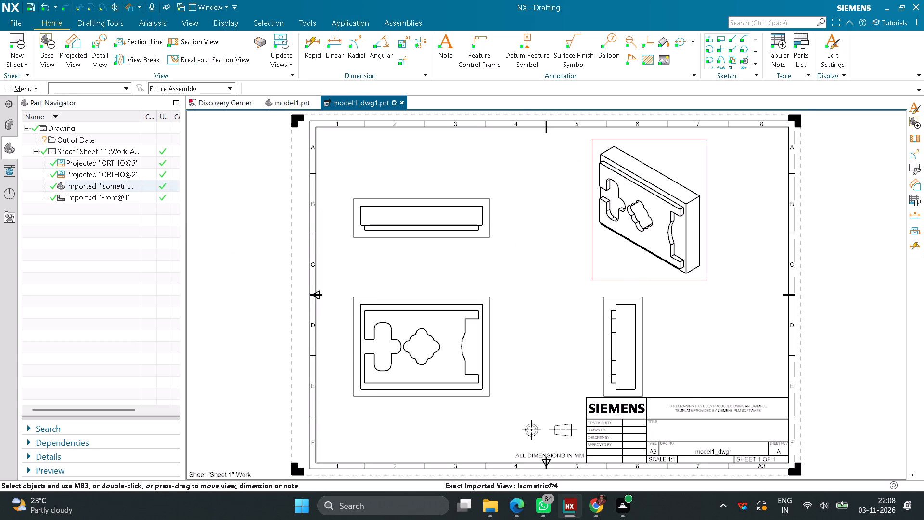
Set the isometric view's rendering style to Fully Shaded.
right_click(595, 235)
click(618, 257)
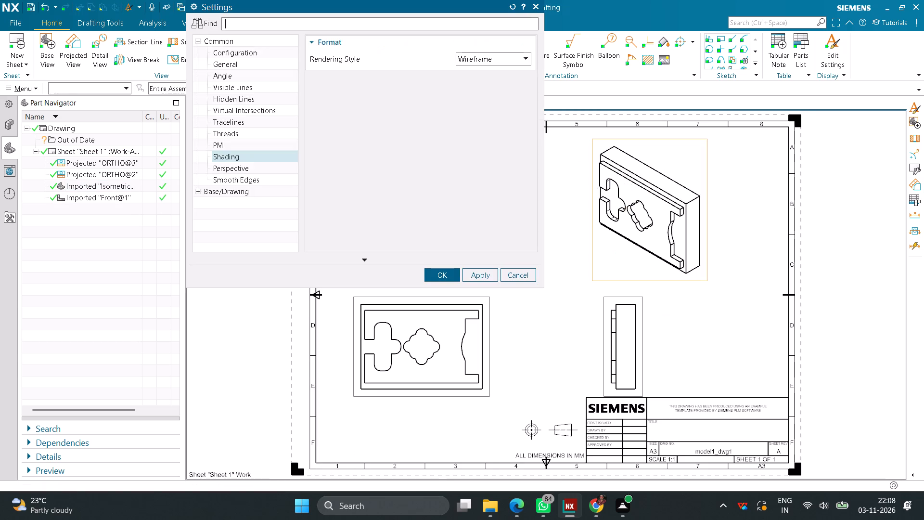
click(514, 62)
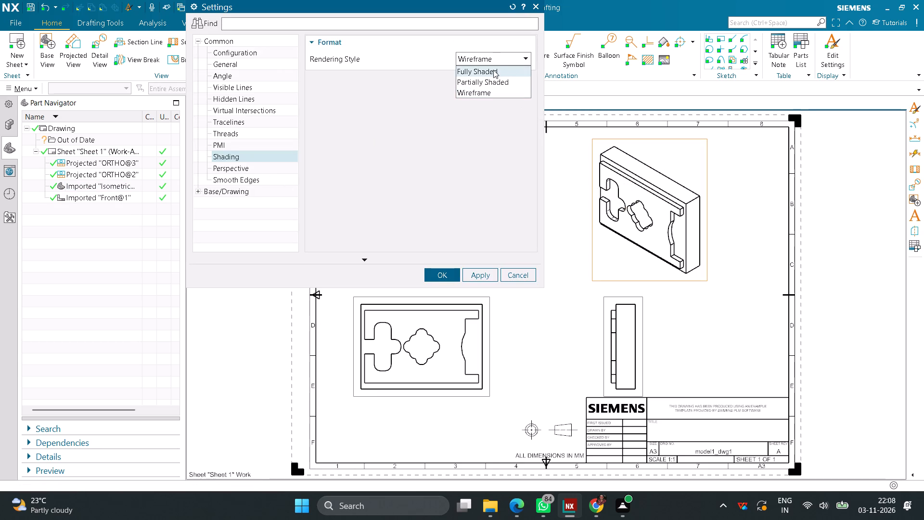
click(492, 70)
click(481, 277)
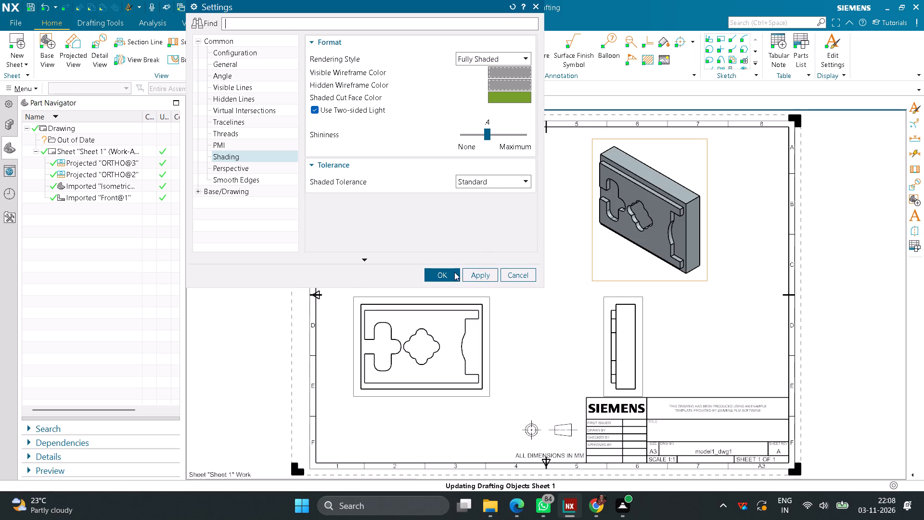
click(453, 272)
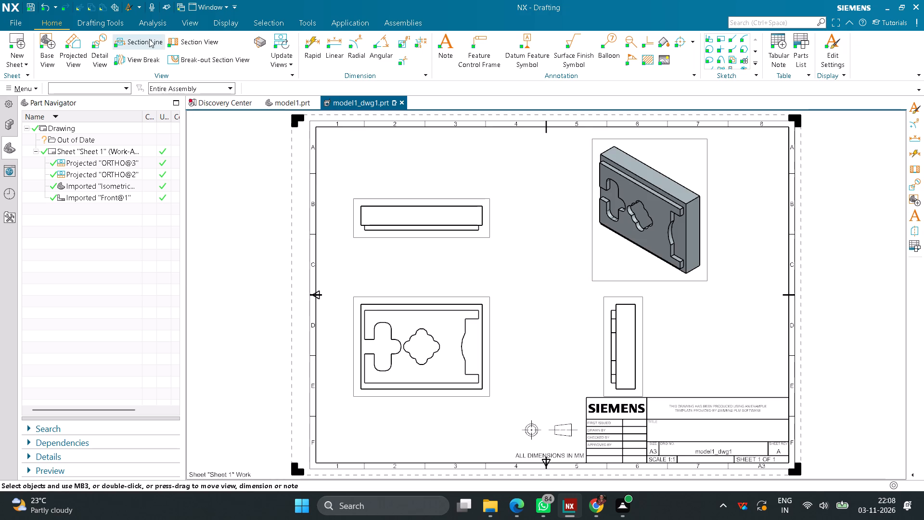
Add linear dimensions for the block's overall length below the front view and its overall height beside the side view.
click(327, 52)
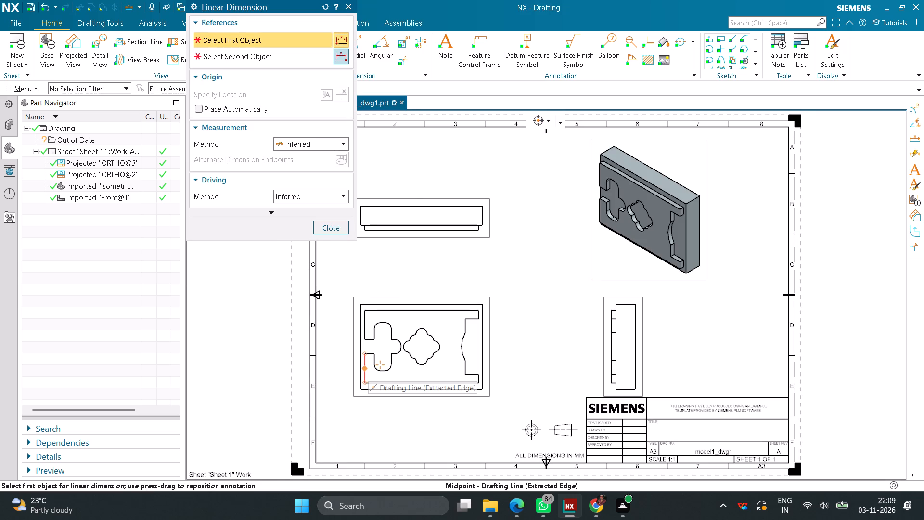
click(362, 348)
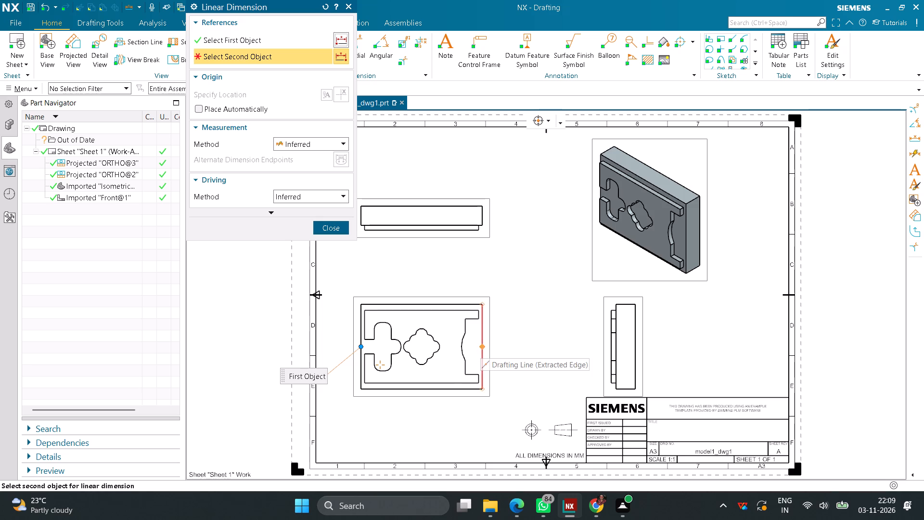
click(483, 344)
click(413, 408)
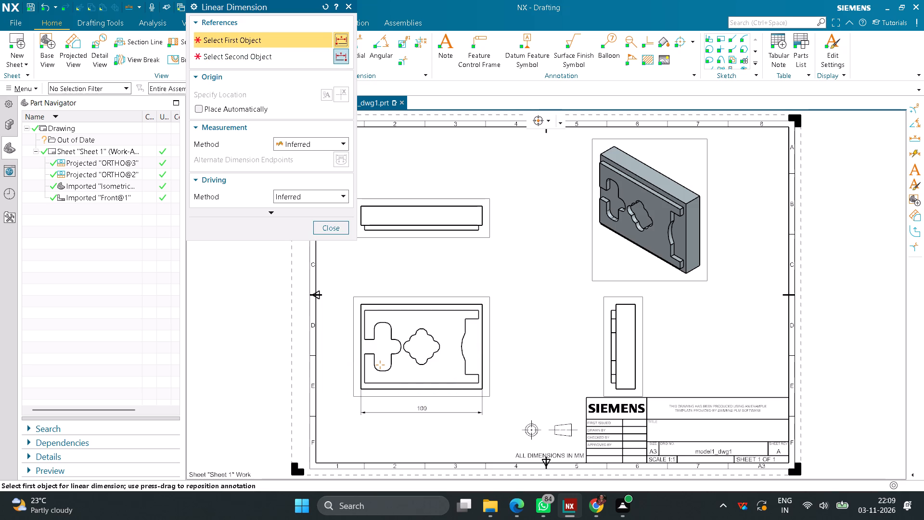
click(627, 306)
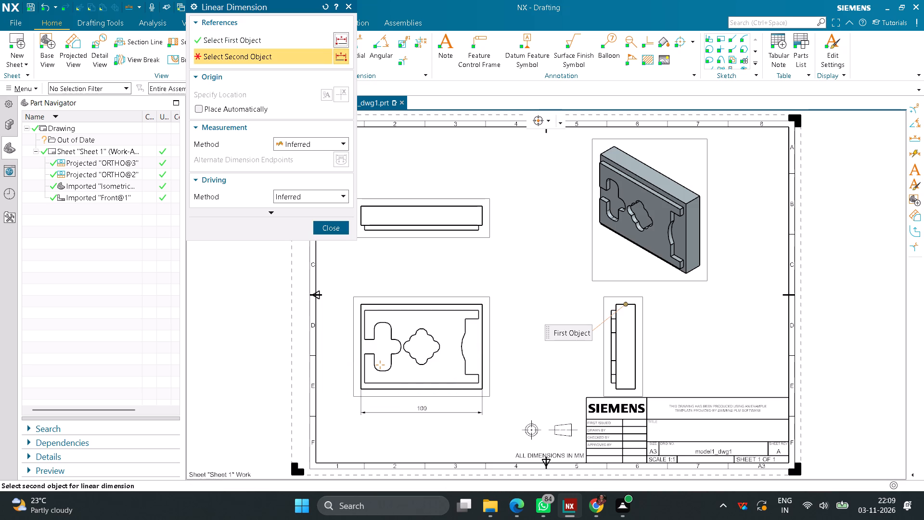
click(625, 386)
click(658, 352)
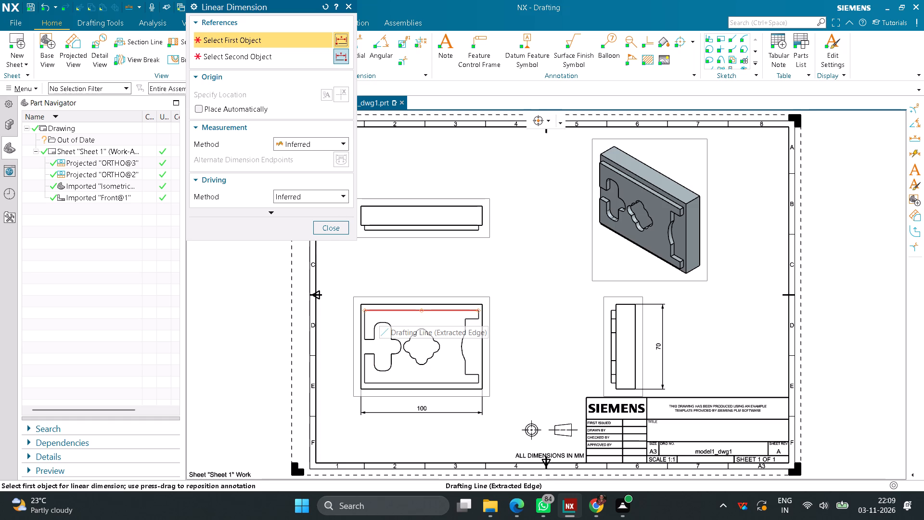
Add linear dimensions for the raised pad's length in the front view and its height in the side view.
click(364, 319)
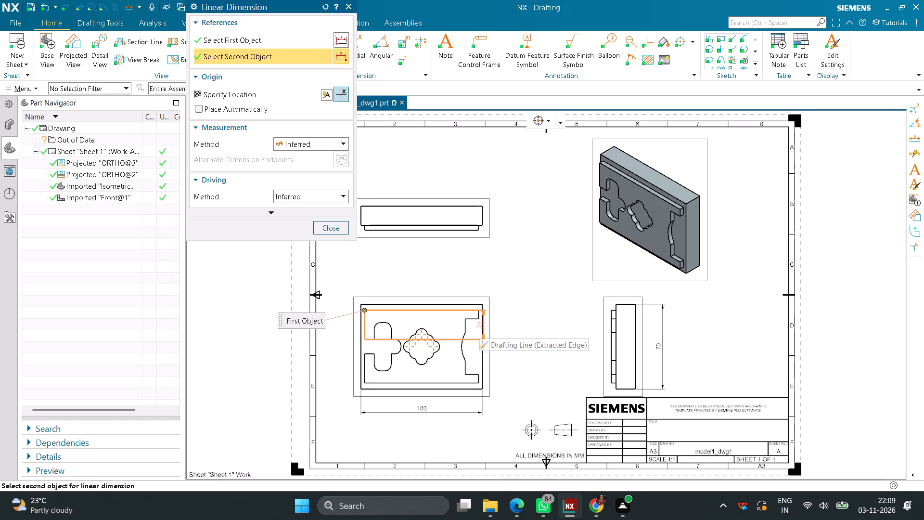
click(478, 318)
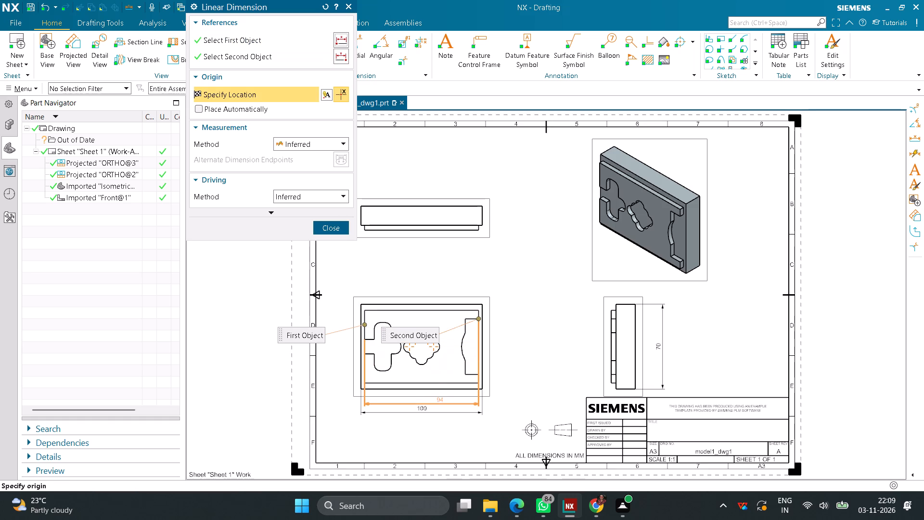
click(440, 400)
scroll(625, 347, up, 3)
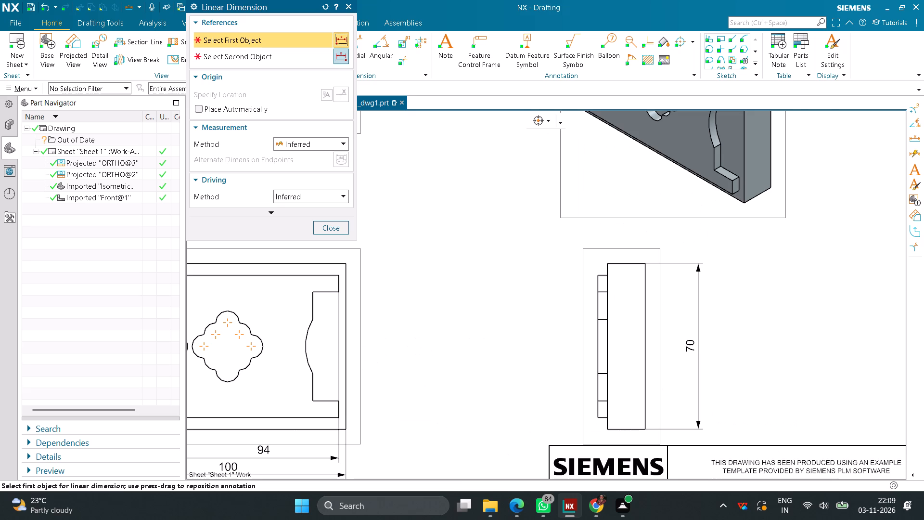
click(598, 274)
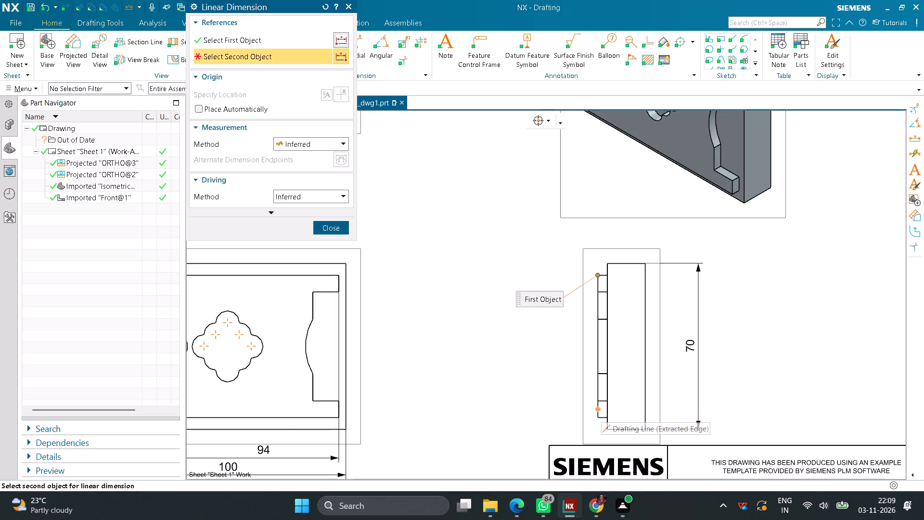
click(600, 418)
click(560, 367)
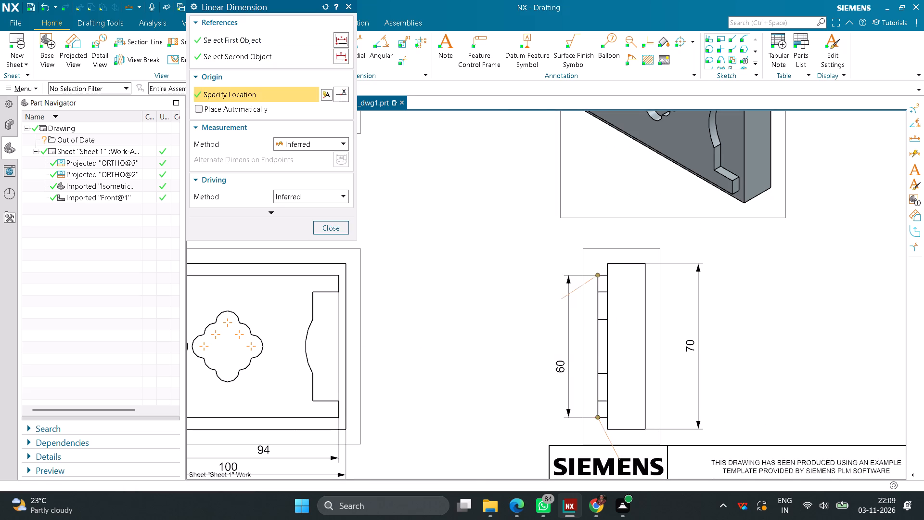
Dimension the base block's thickness and the raised pad's thickness in the projected view above the front view.
scroll(481, 304, down, 8)
scroll(387, 255, up, 5)
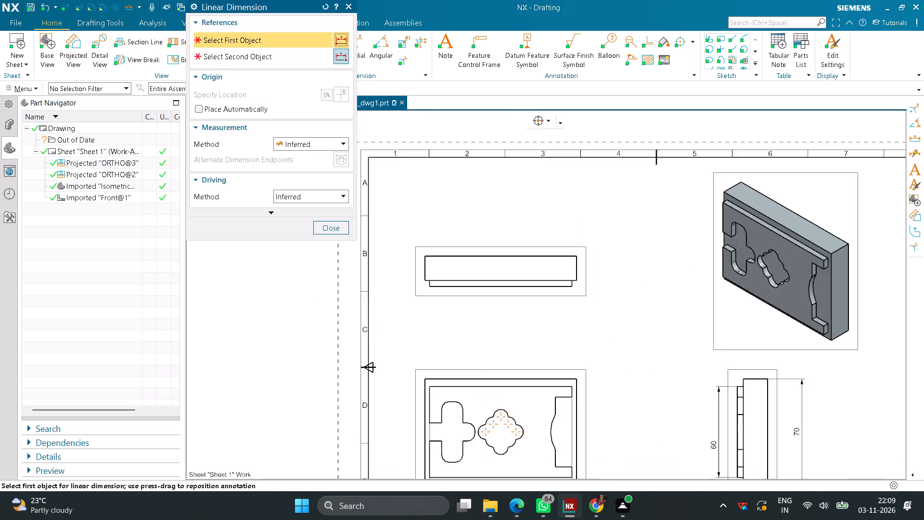
scroll(402, 252, up, 1)
scroll(438, 273, up, 2)
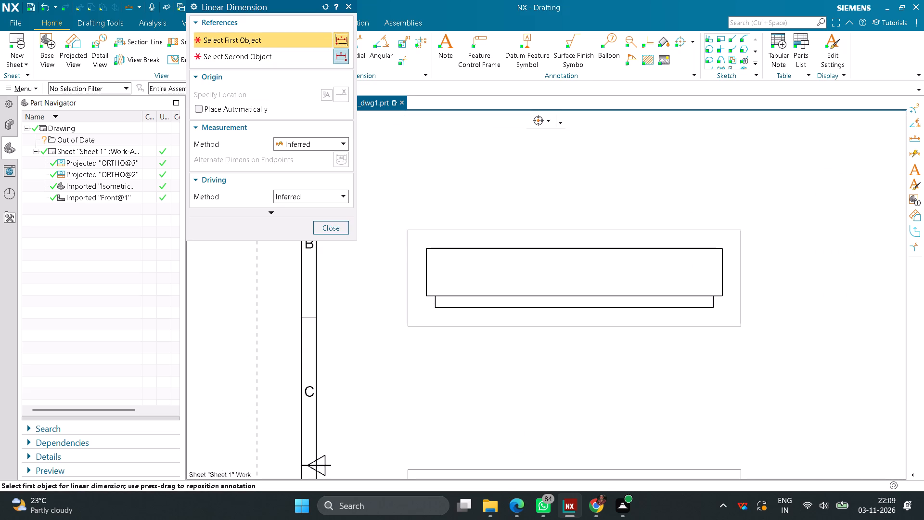
click(425, 257)
click(375, 271)
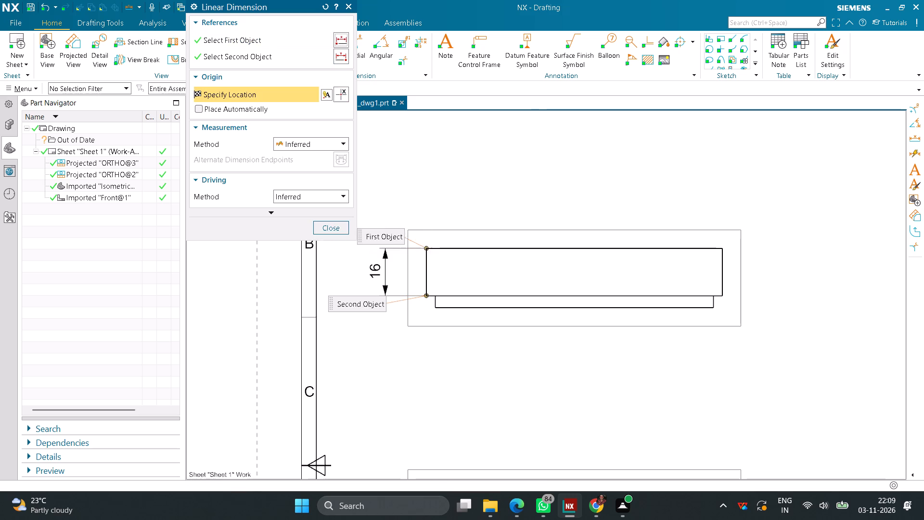
scroll(420, 317, up, 8)
click(485, 251)
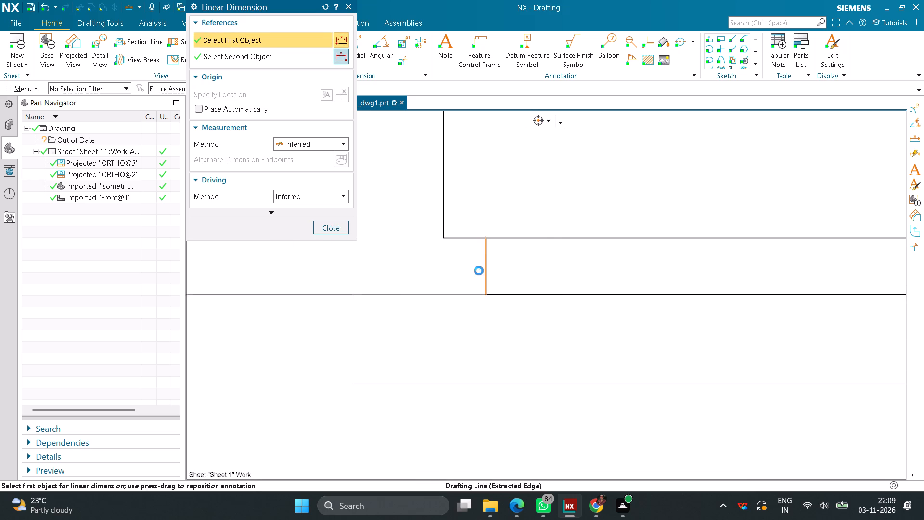
click(423, 341)
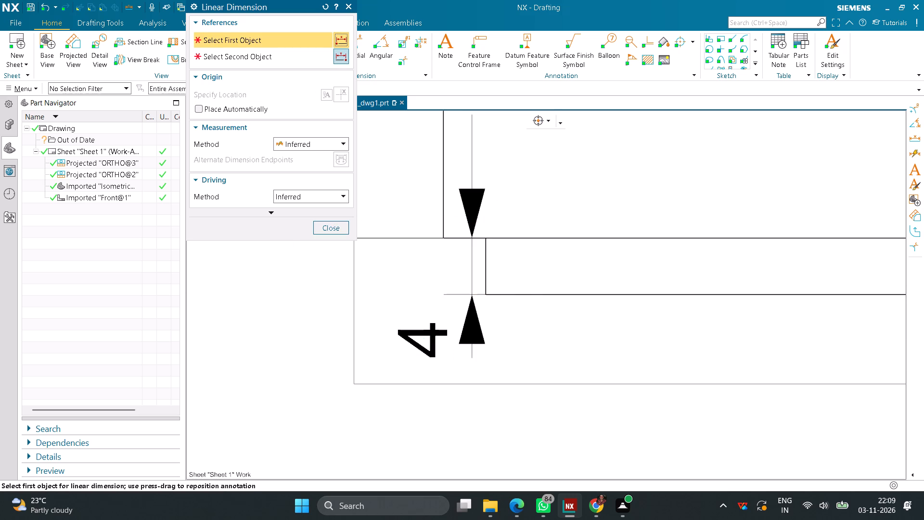
Dimension the cross-shaped pocket's side opening width and the height of its upper arm in the front view.
scroll(502, 339, down, 14)
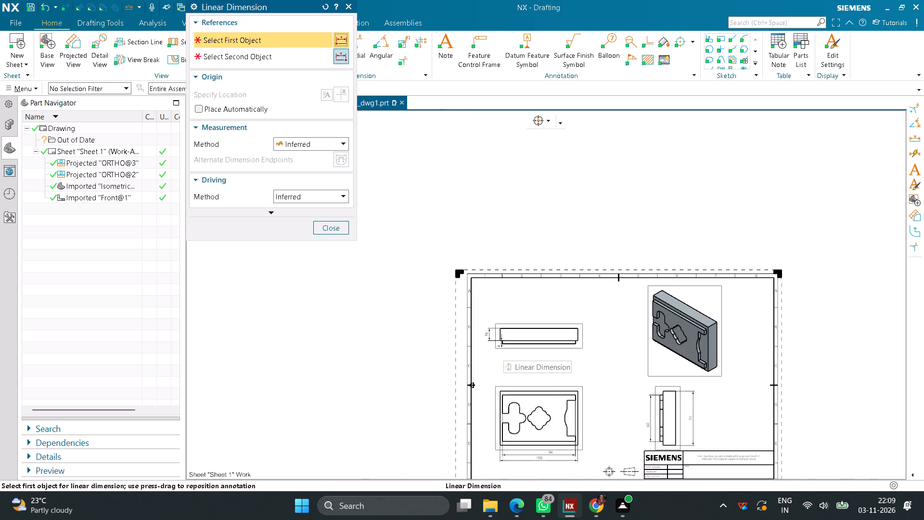
scroll(506, 358, down, 2)
scroll(510, 395, up, 8)
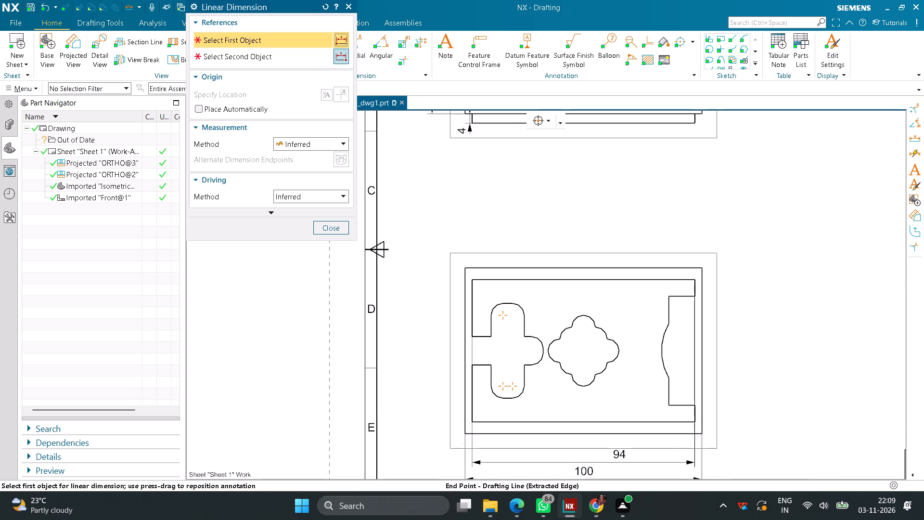
scroll(557, 417, up, 3)
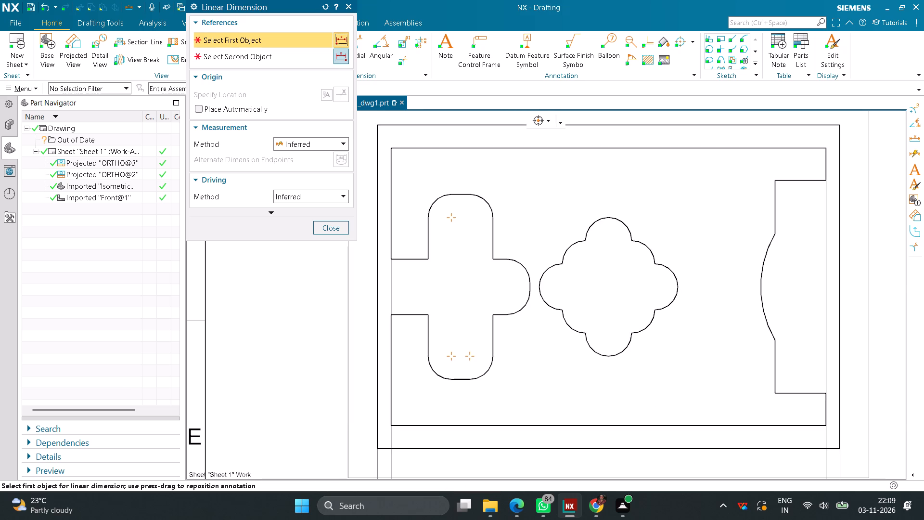
click(412, 259)
click(412, 317)
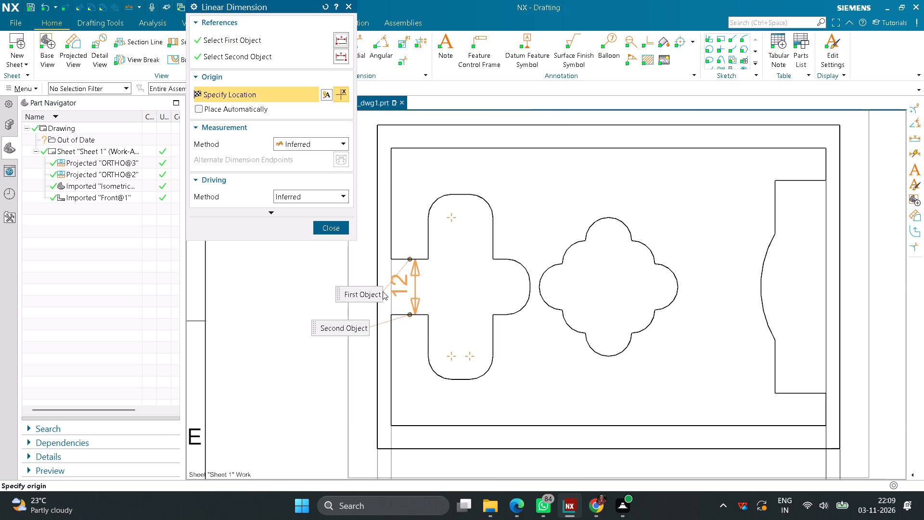
click(394, 294)
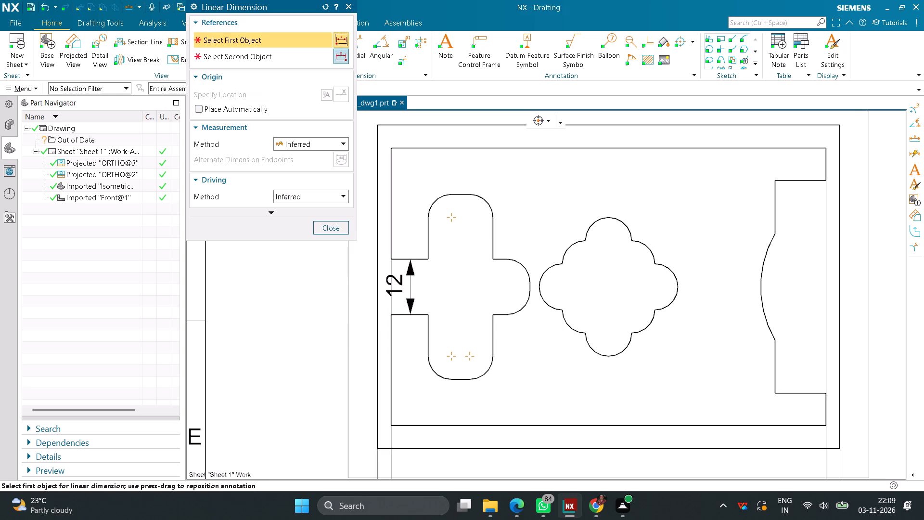
click(460, 195)
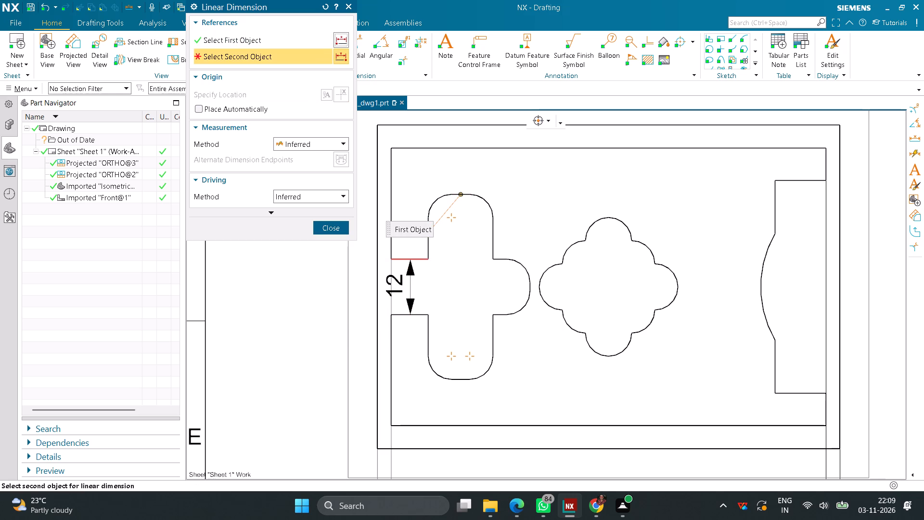
click(418, 259)
click(406, 221)
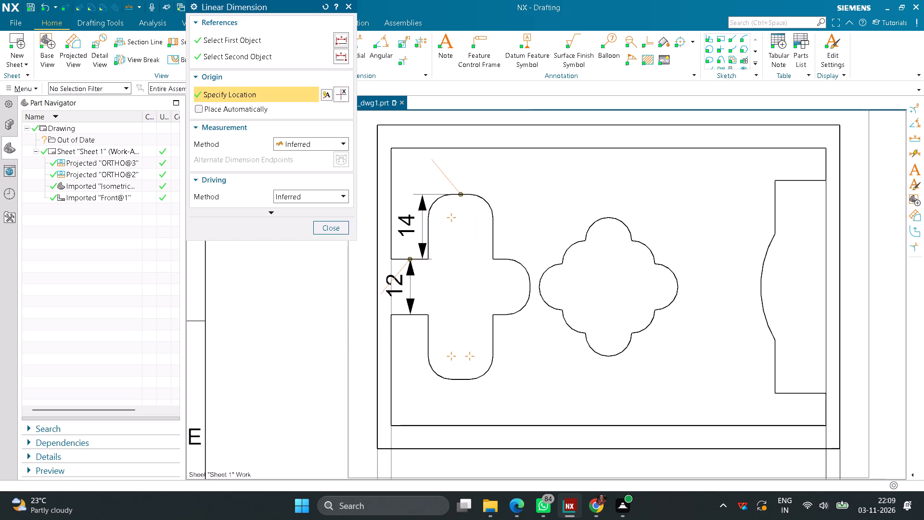
Dimension the width of the cross-shaped pocket's upper arm and the projection of its rounded right arm, finishing linear dimensioning.
click(428, 224)
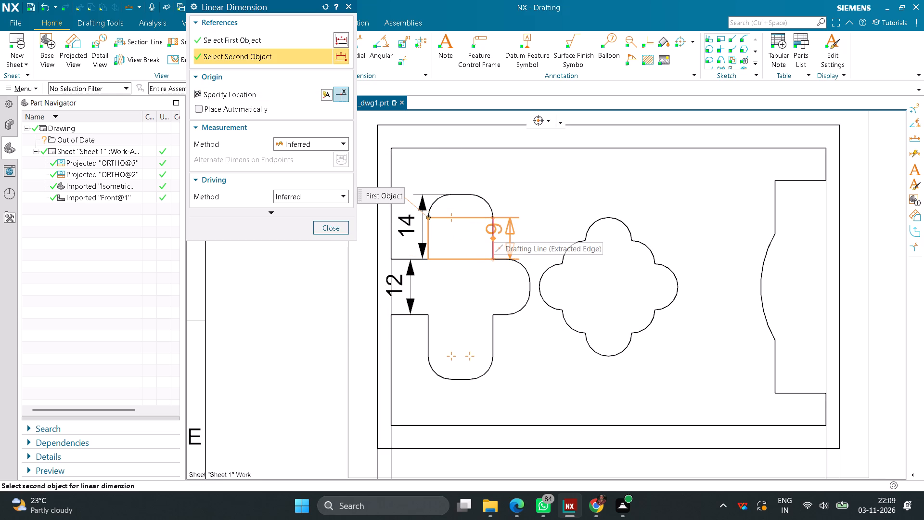
click(496, 230)
click(473, 166)
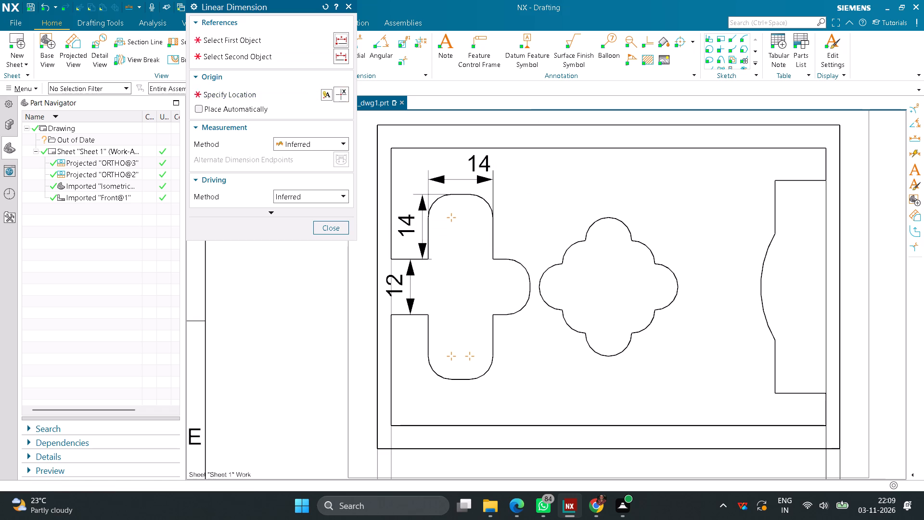
click(490, 243)
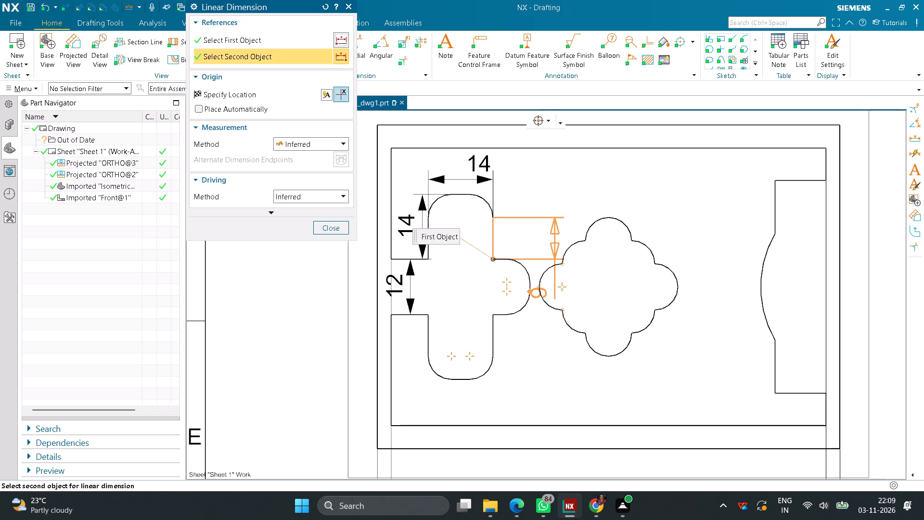
click(531, 287)
click(542, 228)
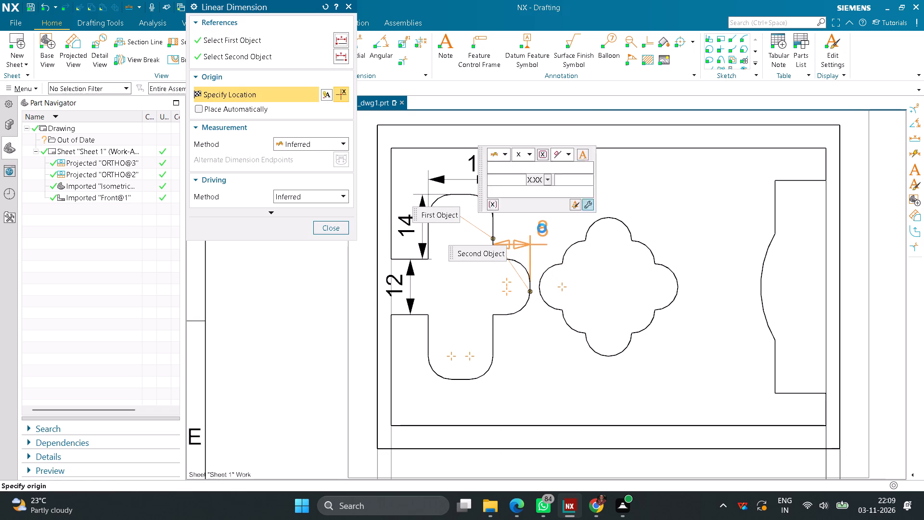
click(342, 229)
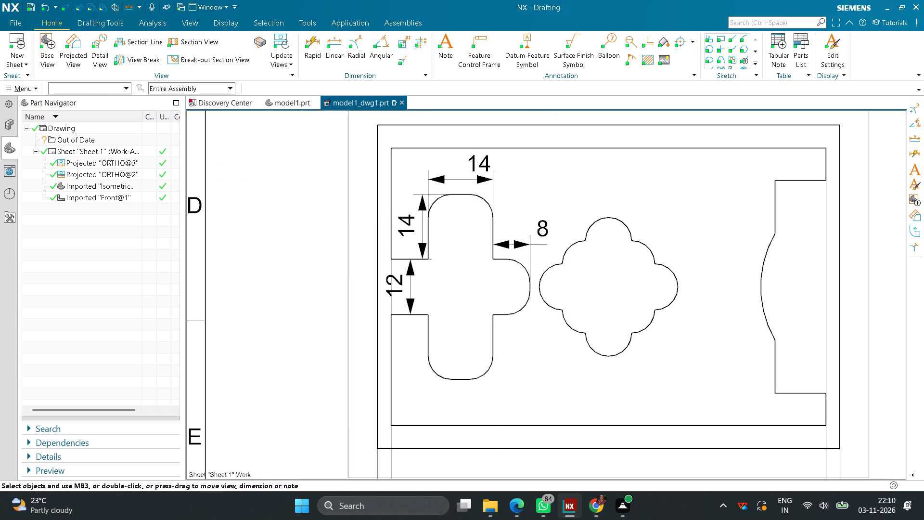
Attach a "PART MODEL" leader note to the cross-shaped pocket's upper-left rounded corner, with the text just outside the front view.
click(446, 48)
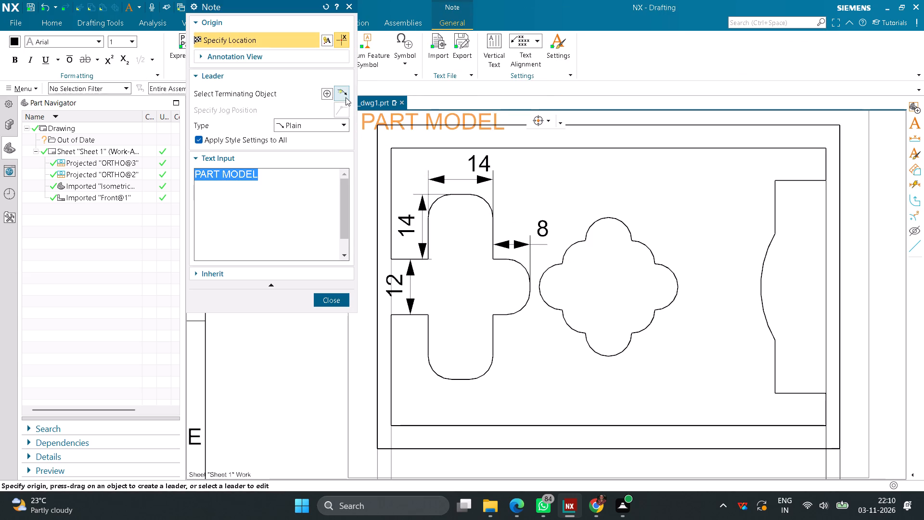
click(436, 200)
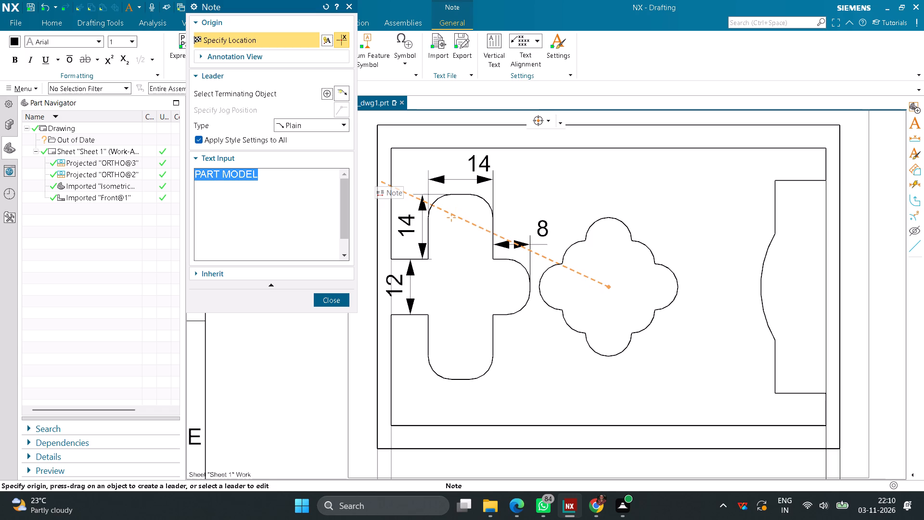
click(345, 94)
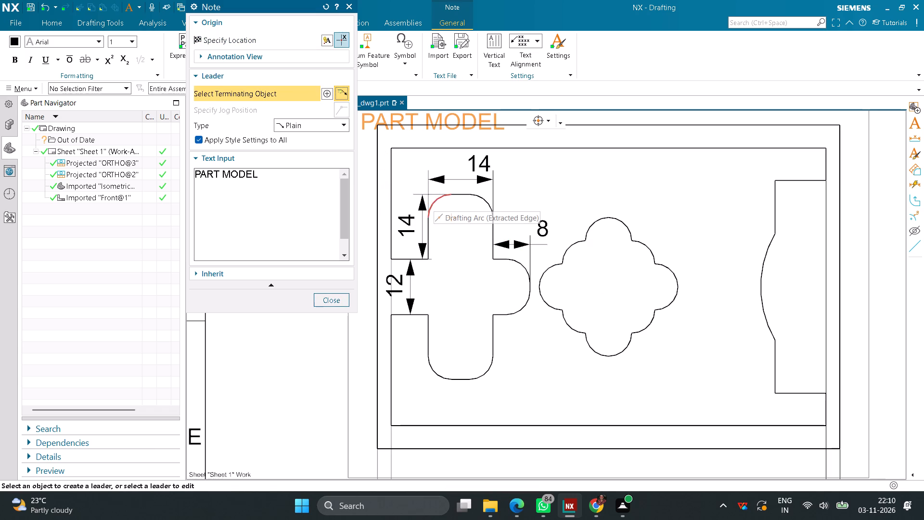
click(434, 199)
scroll(383, 162, down, 3)
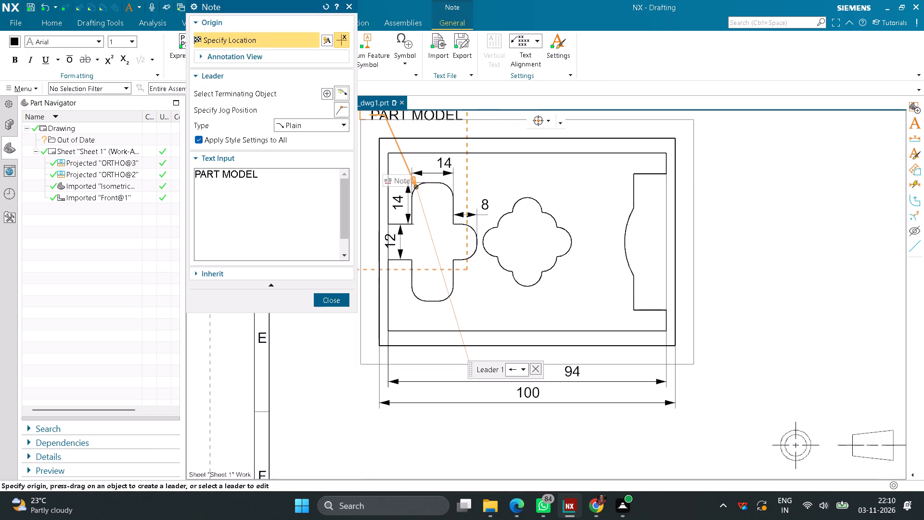
scroll(383, 162, down, 2)
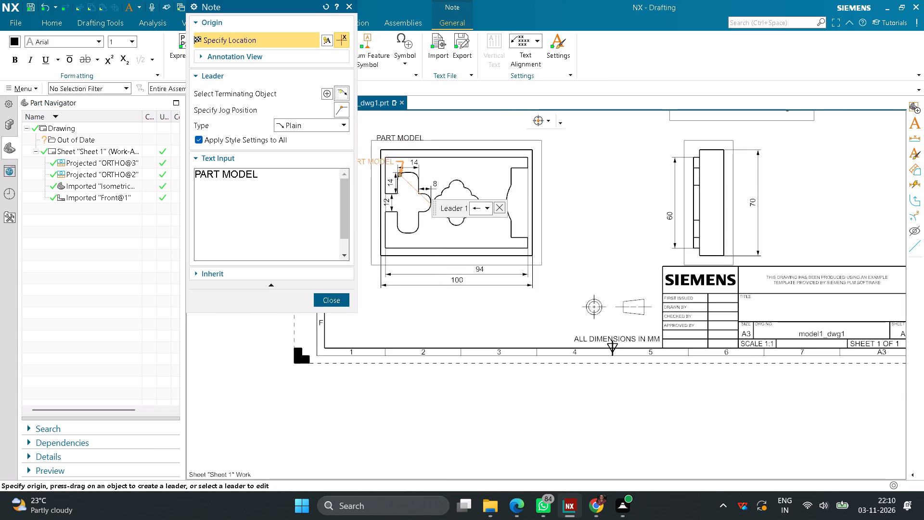
middle_drag(372, 199, 437, 246)
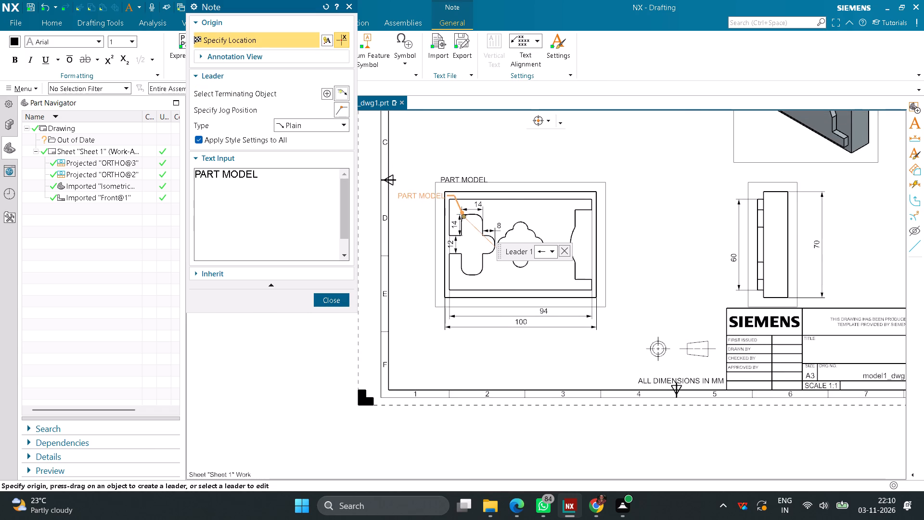
click(420, 236)
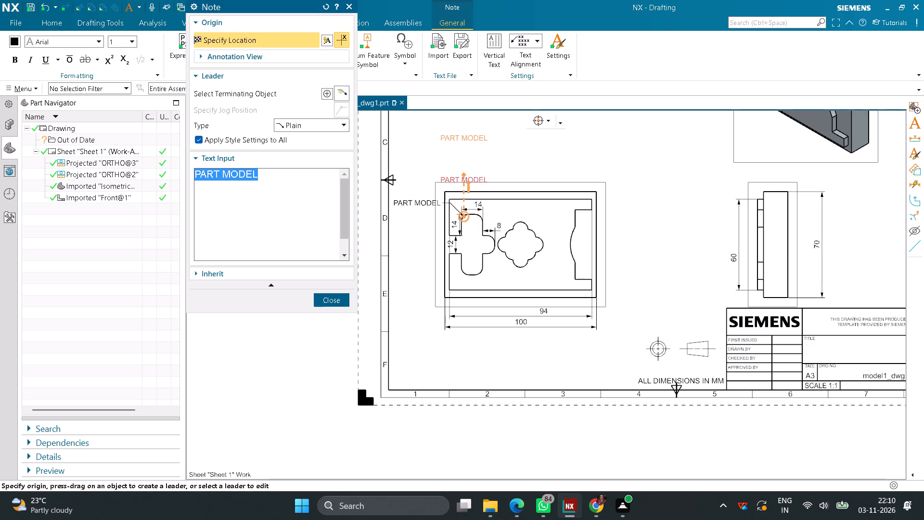
key(Escape)
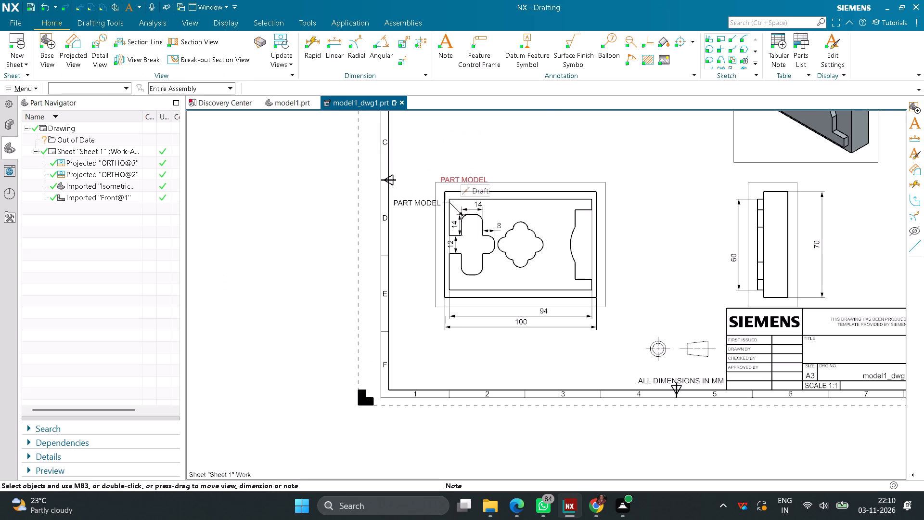
Delete the stray "PART MODEL" note without a leader above the front view.
right_drag(459, 174, 451, 182)
click(487, 169)
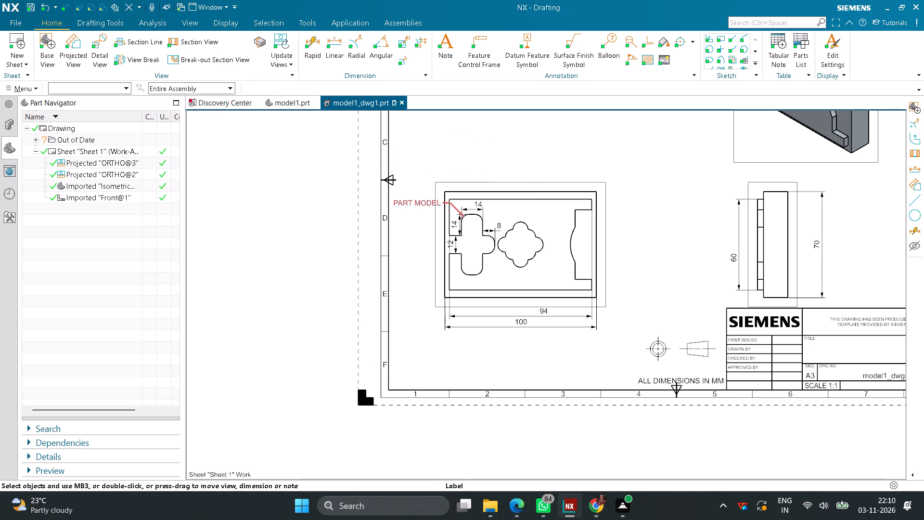
Change the cross-shaped pocket's leader note text to "R5*8".
double_click(425, 206)
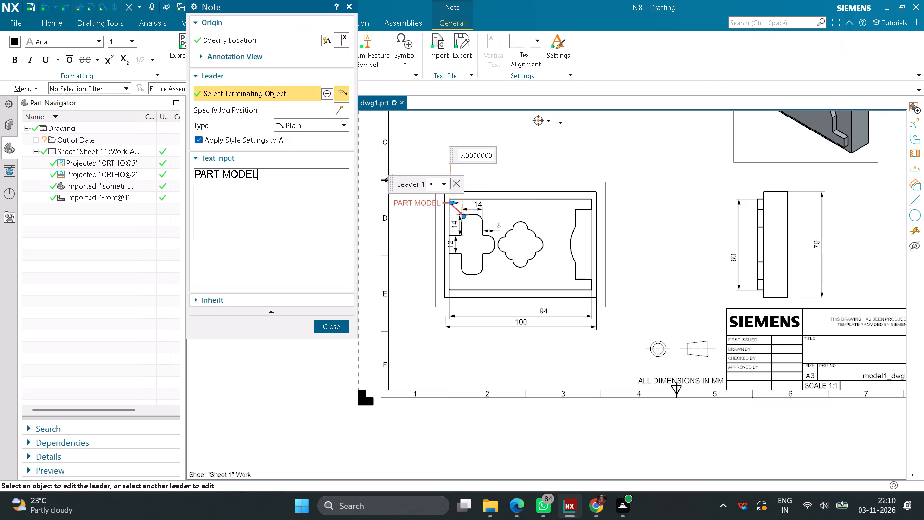
text(R5)
key(shift+asterisk)
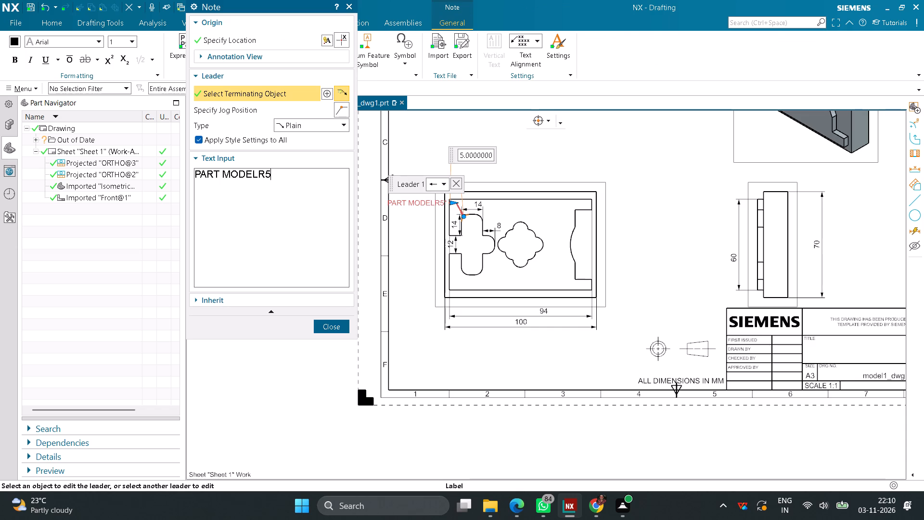
key(8)
key(Left)
key(Left)
key(Left)
key(Left)
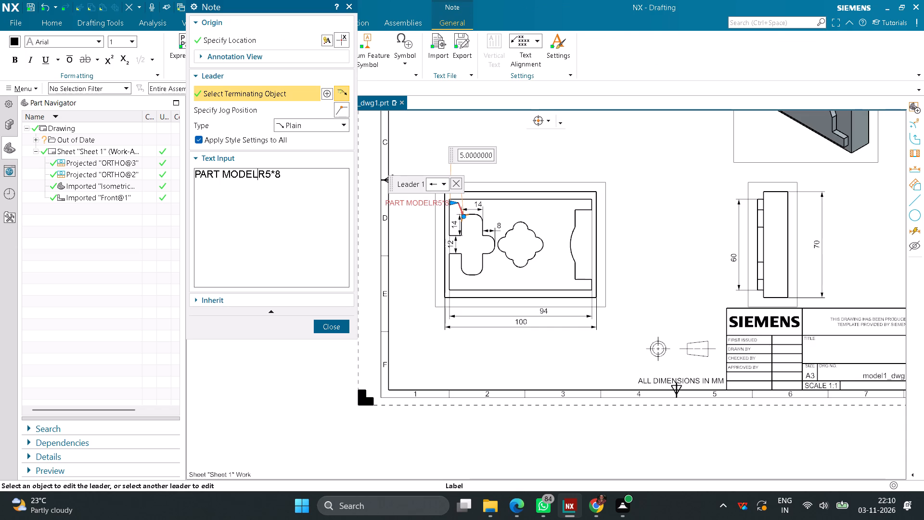
key(BackSpace)
key(BackSpace)
key(BackSpace)
key(BackSpace)
key(BackSpace)
key(BackSpace)
key(BackSpace)
key(BackSpace)
key(BackSpace)
key(BackSpace)
key(BackSpace)
key(BackSpace)
key(BackSpace)
key(BackSpace)
key(BackSpace)
key(BackSpace)
key(BackSpace)
key(BackSpace)
key(BackSpace)
key(BackSpace)
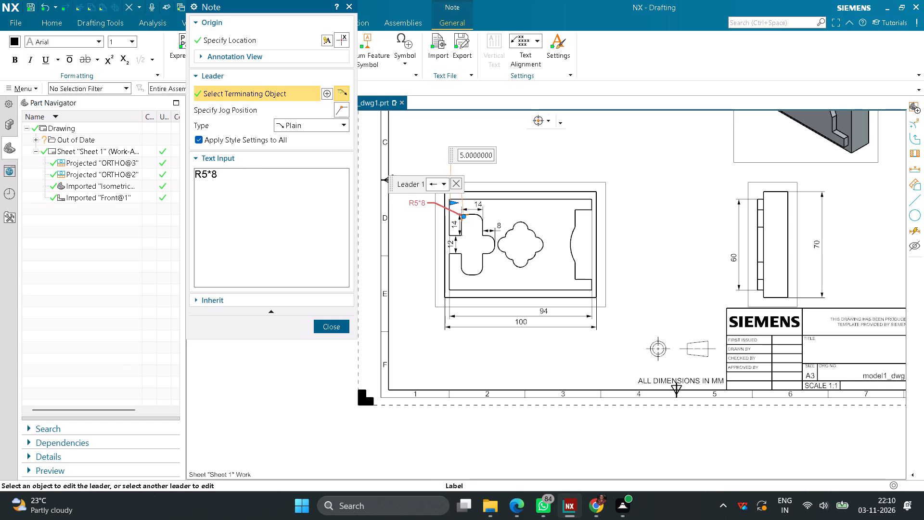
key(Return)
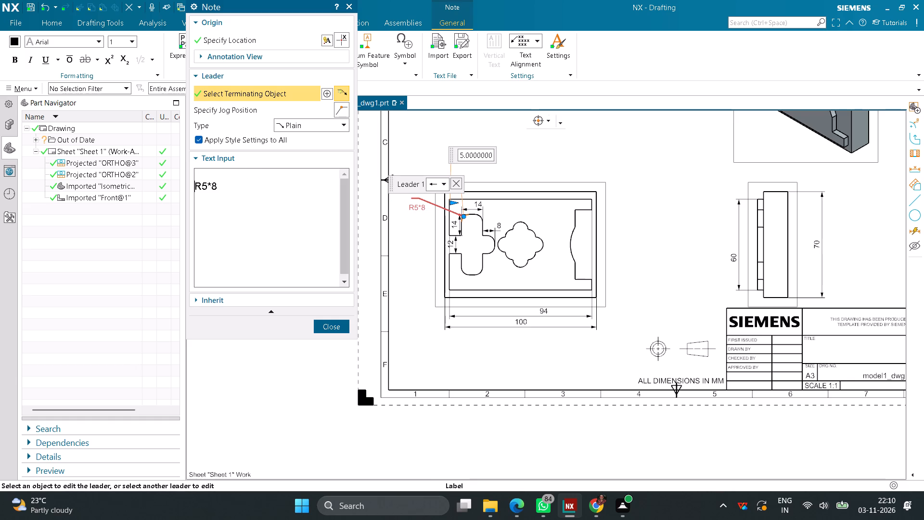
key(BackSpace)
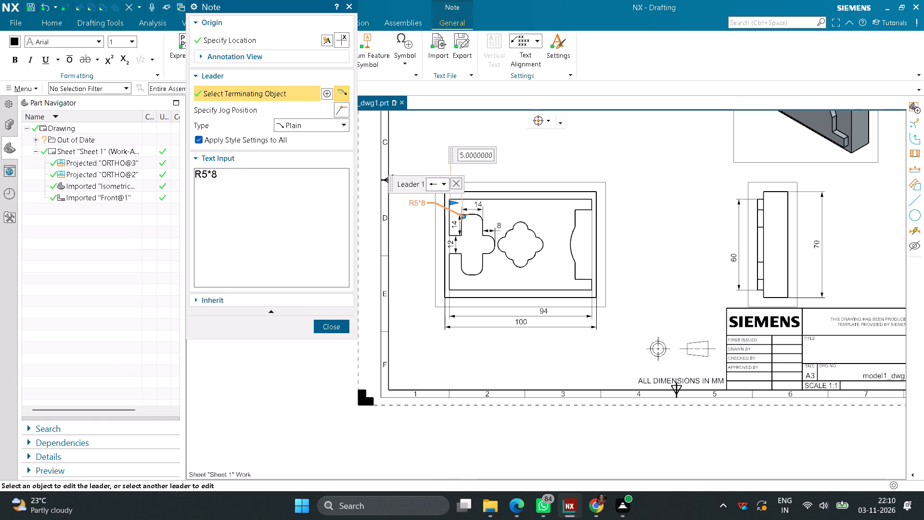
click(334, 325)
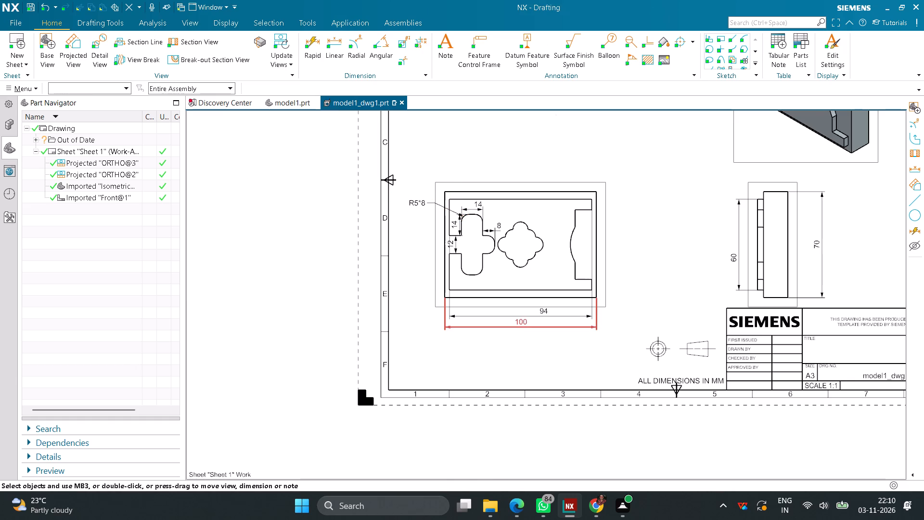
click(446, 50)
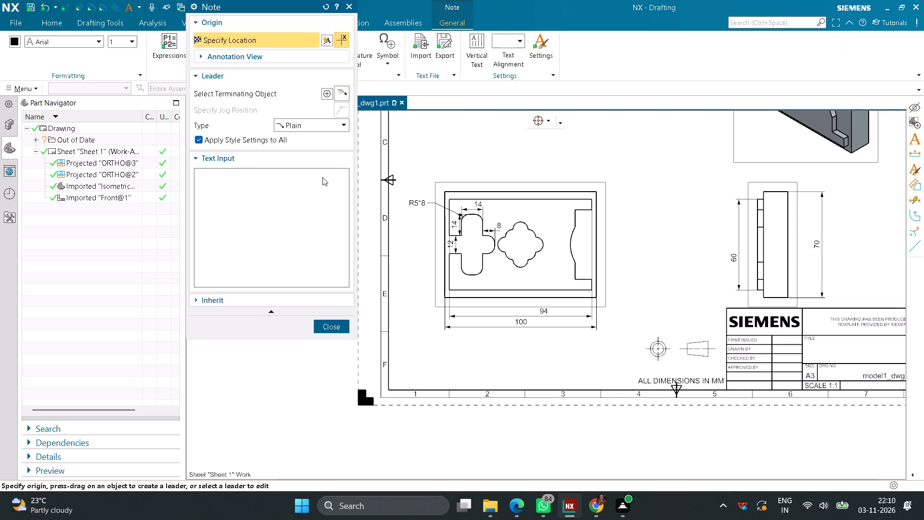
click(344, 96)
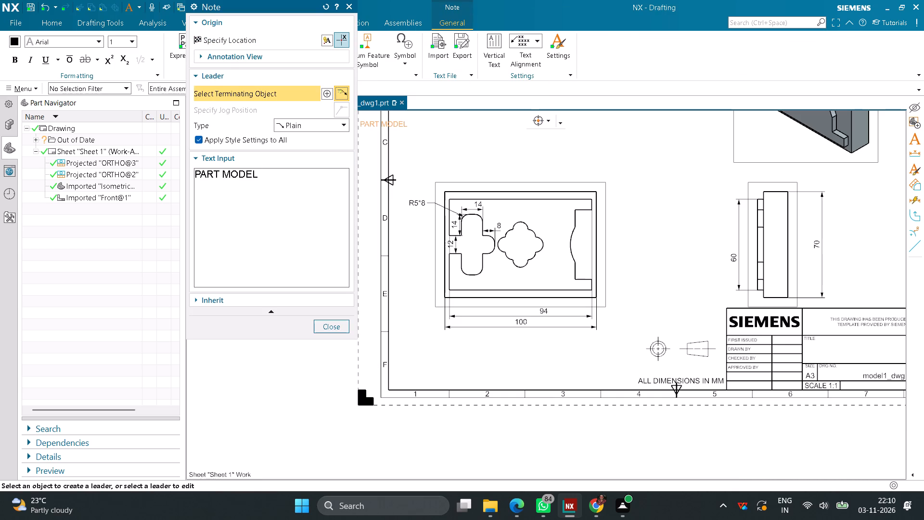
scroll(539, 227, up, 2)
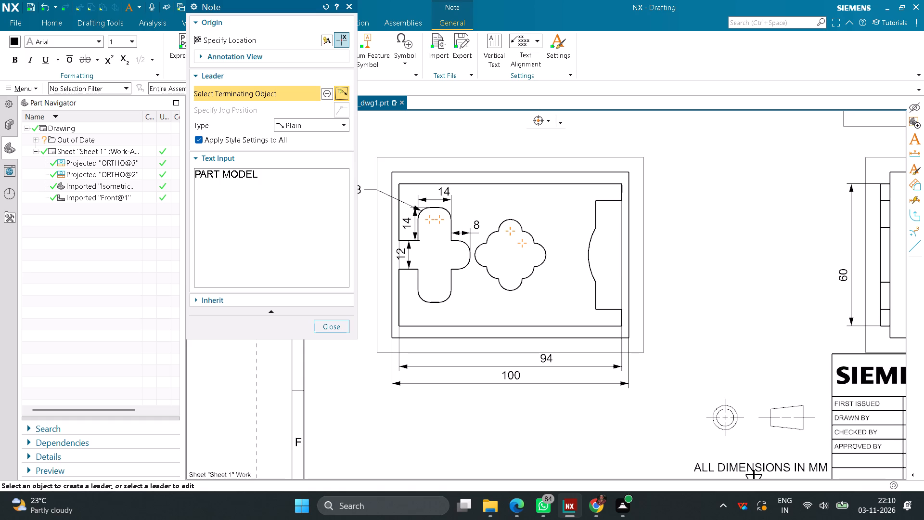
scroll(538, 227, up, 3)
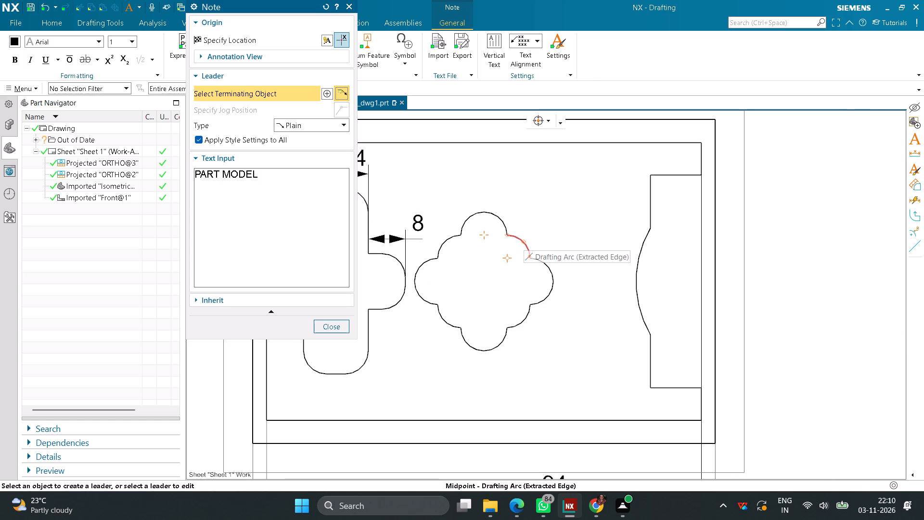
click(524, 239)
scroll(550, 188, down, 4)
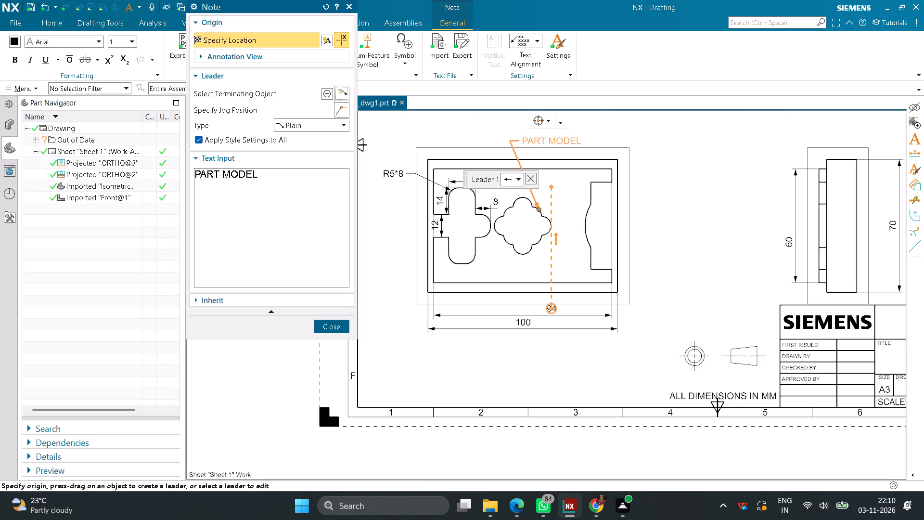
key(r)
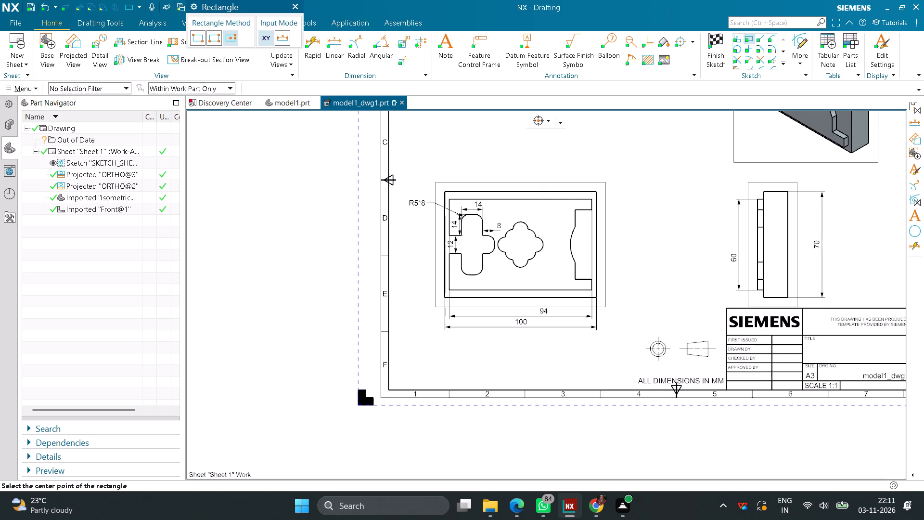
Attach a "PART MODEL" leader note to the lobed central pocket's top arc and position its text just above the front view's outline.
click(448, 48)
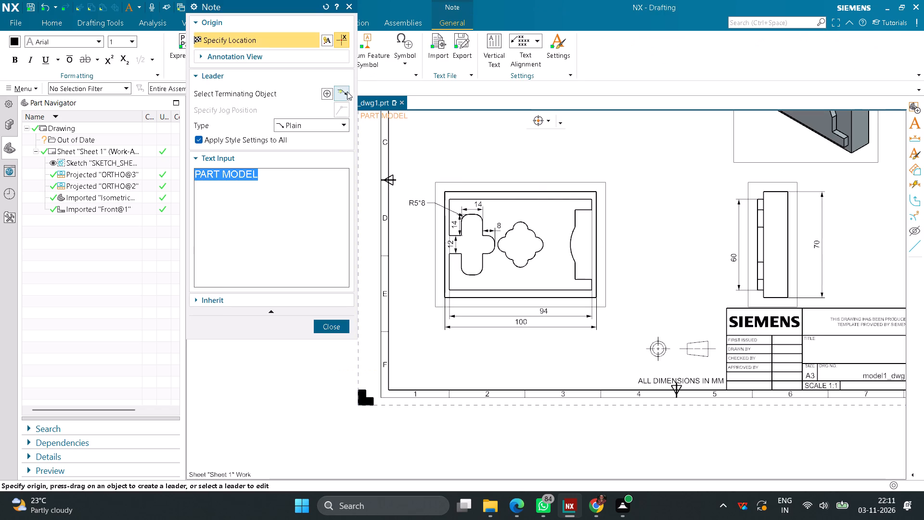
click(345, 91)
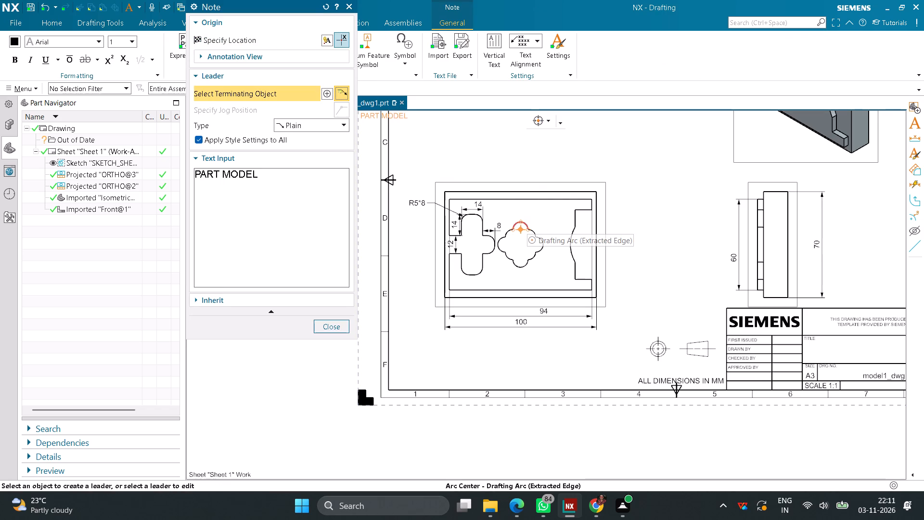
click(527, 221)
click(542, 180)
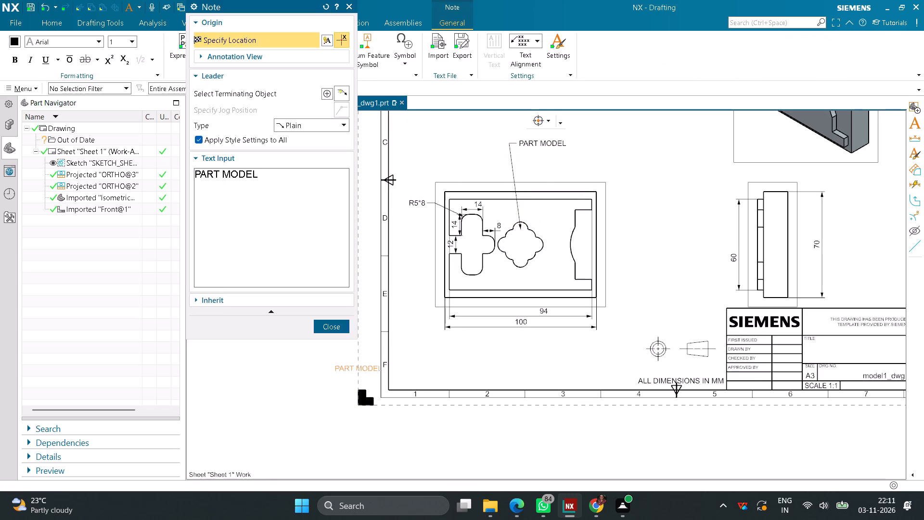
click(337, 327)
drag(552, 145, 552, 173)
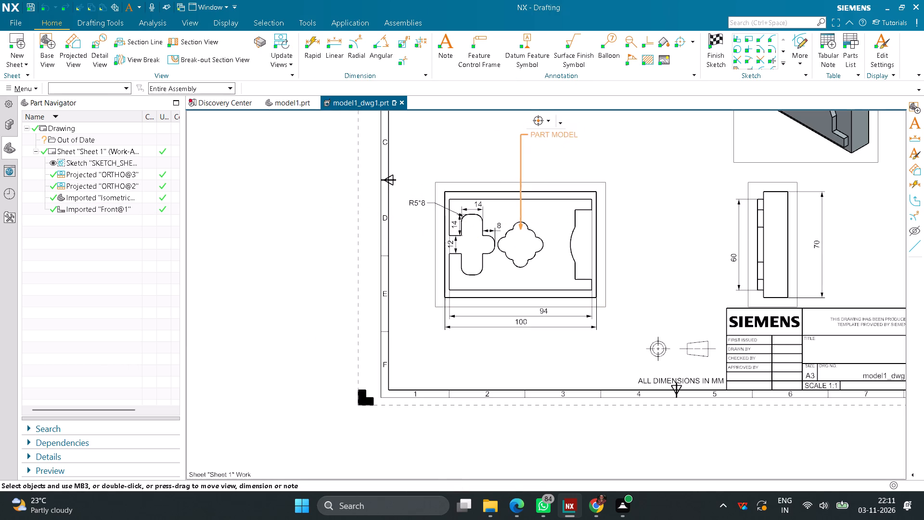
drag(552, 173, 552, 217)
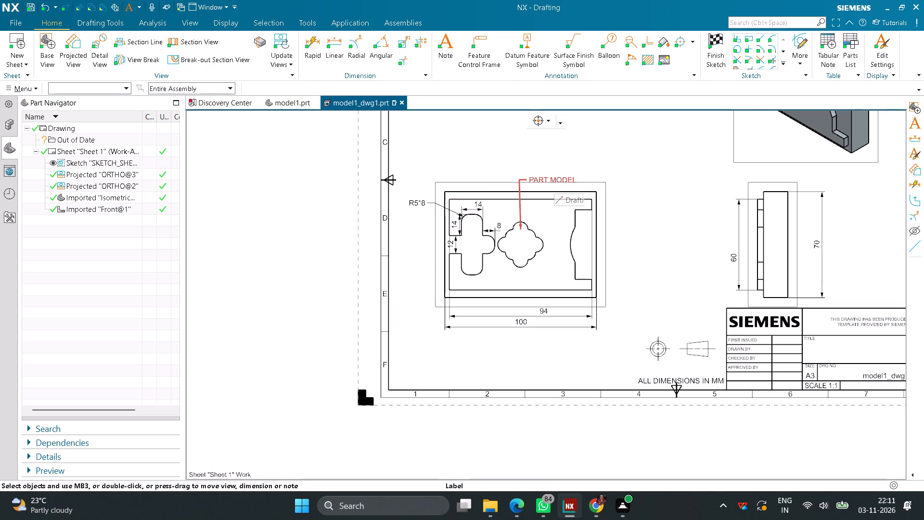
Change the lobed central pocket's leader note text to "R5*8".
double_click(554, 178)
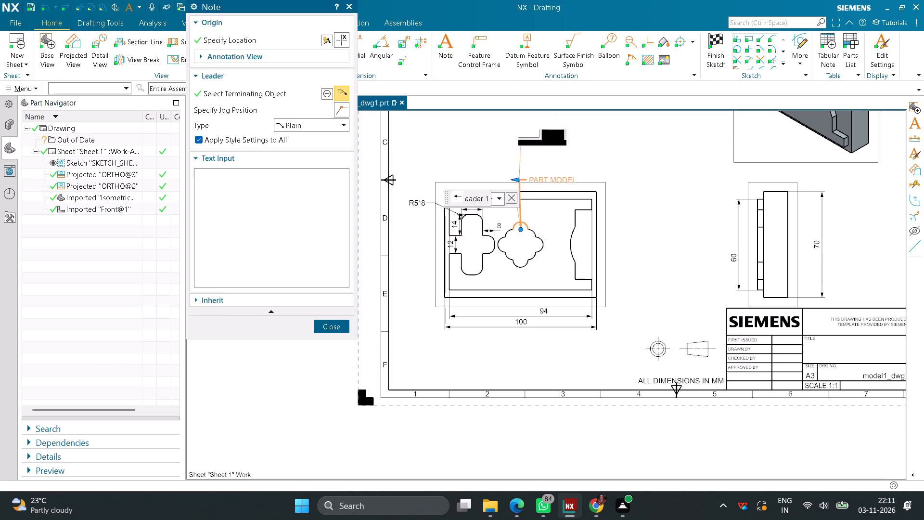
key(BackSpace)
key(BackSpace)
key(BackSpace)
key(BackSpace)
key(BackSpace)
key(BackSpace)
key(BackSpace)
key(BackSpace)
key(BackSpace)
key(BackSpace)
key(BackSpace)
key(BackSpace)
key(BackSpace)
key(BackSpace)
key(BackSpace)
key(BackSpace)
key(BackSpace)
key(BackSpace)
key(BackSpace)
key(BackSpace)
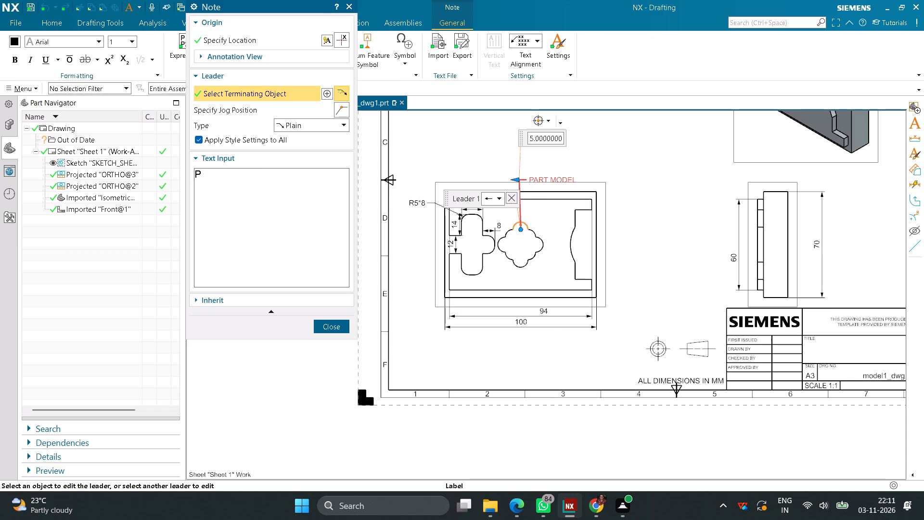
text(R5)
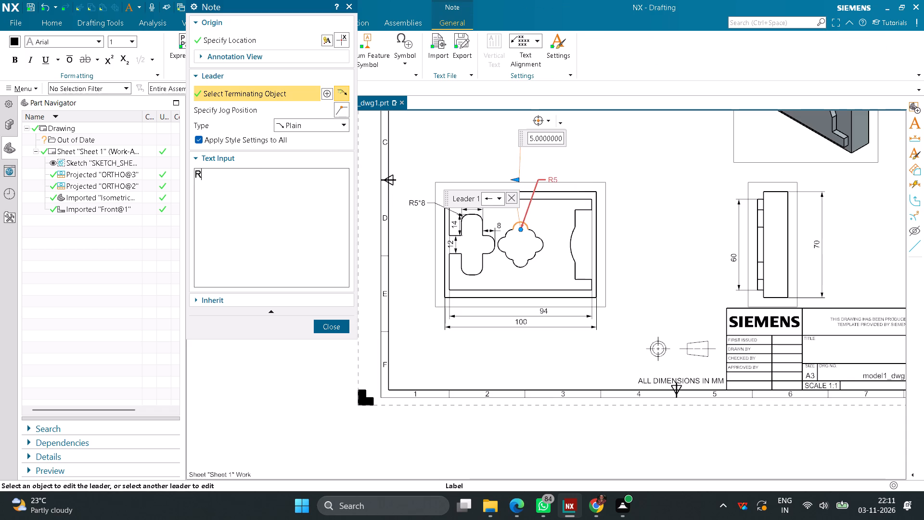
text(*8)
click(341, 329)
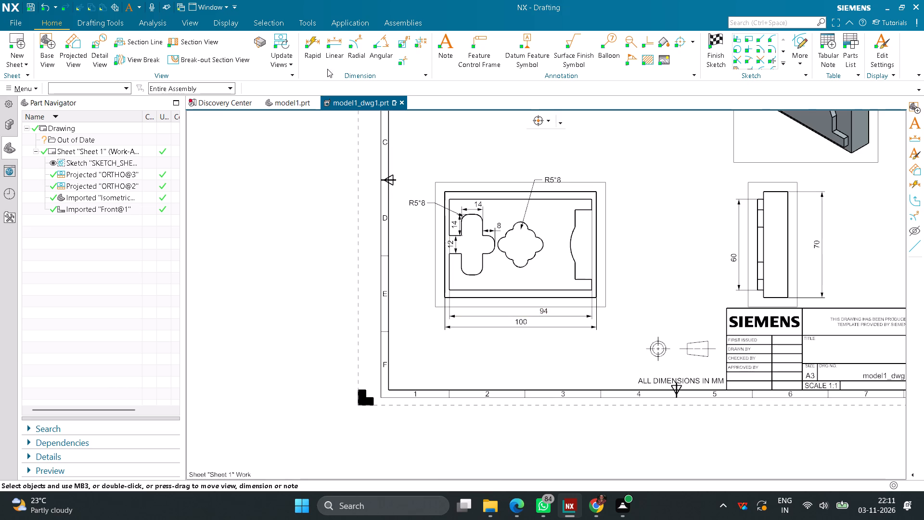
Add a horizontal linear dimension between the lower endpoints of the lobed central pocket's side arcs, placing it beneath that pocket.
click(331, 54)
scroll(515, 271, up, 2)
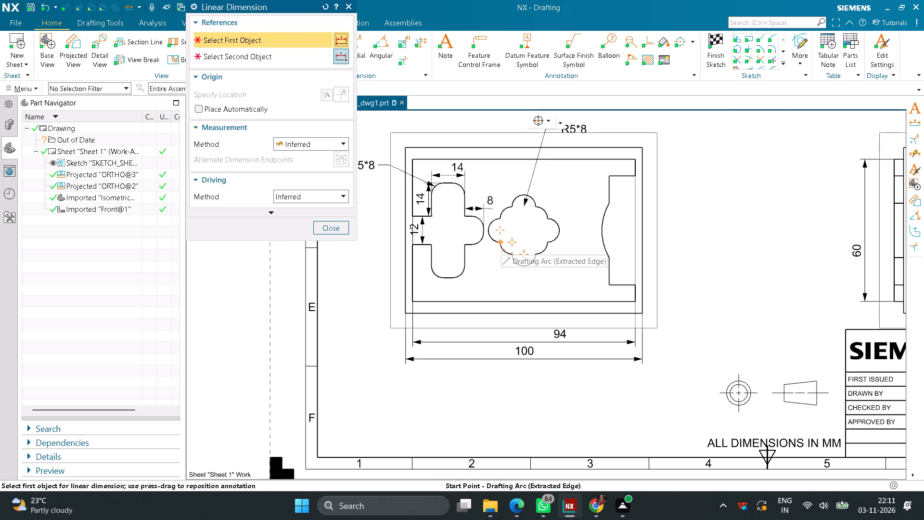
click(501, 242)
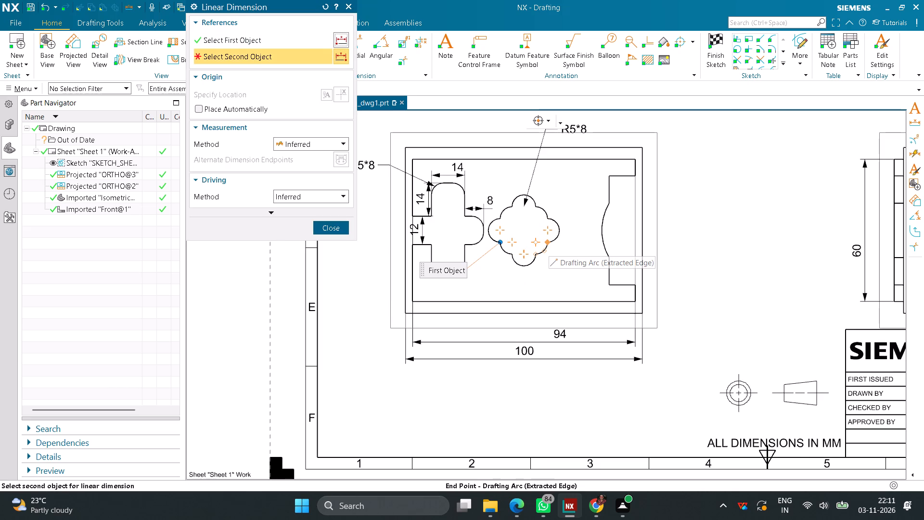
click(549, 244)
click(522, 285)
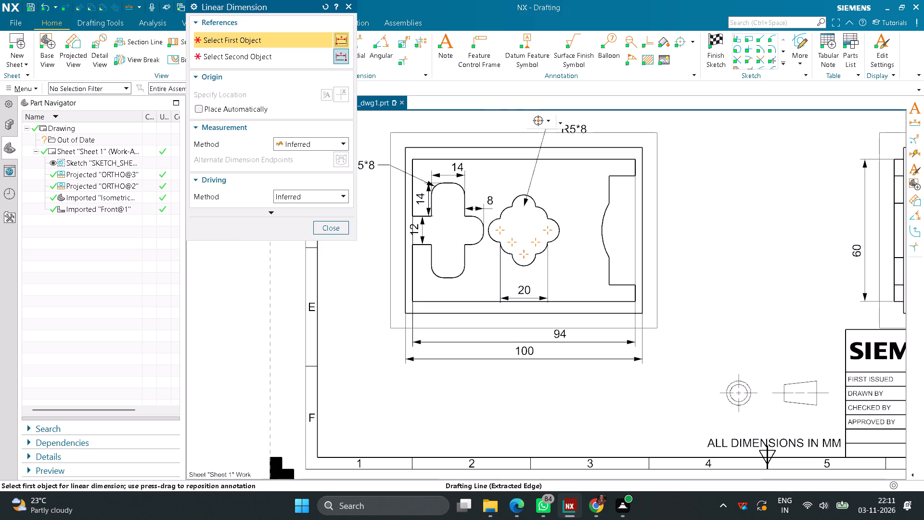
Dimension the horizontal top edge of the front view's right-hand pocket, placing the dimension just above that edge.
scroll(662, 174, up, 5)
click(572, 191)
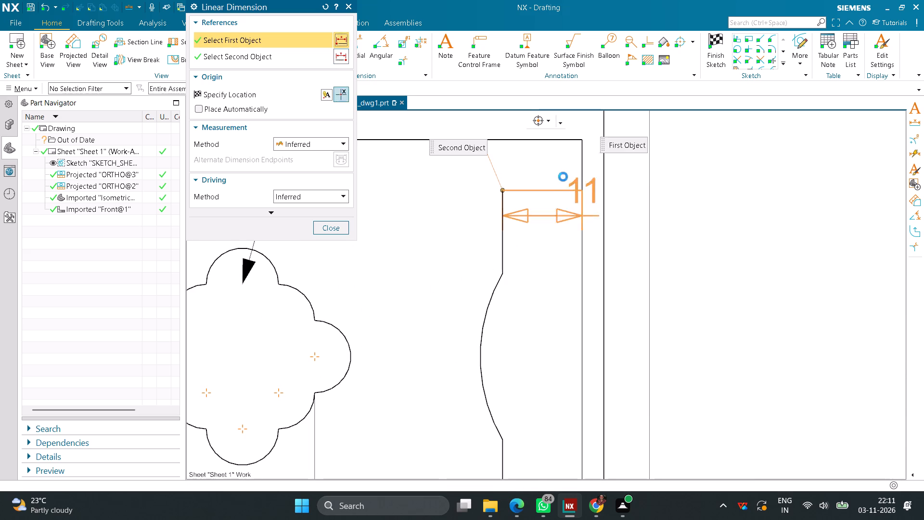
click(551, 158)
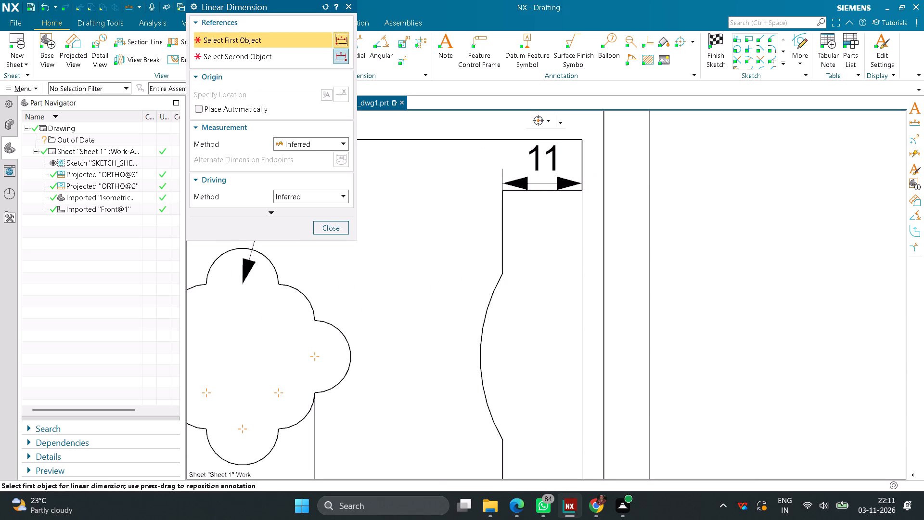
Dimension the right-hand pocket's full height between its top and bottom edges, placing the dimension outside the view's right edge.
click(553, 194)
scroll(568, 236, down, 5)
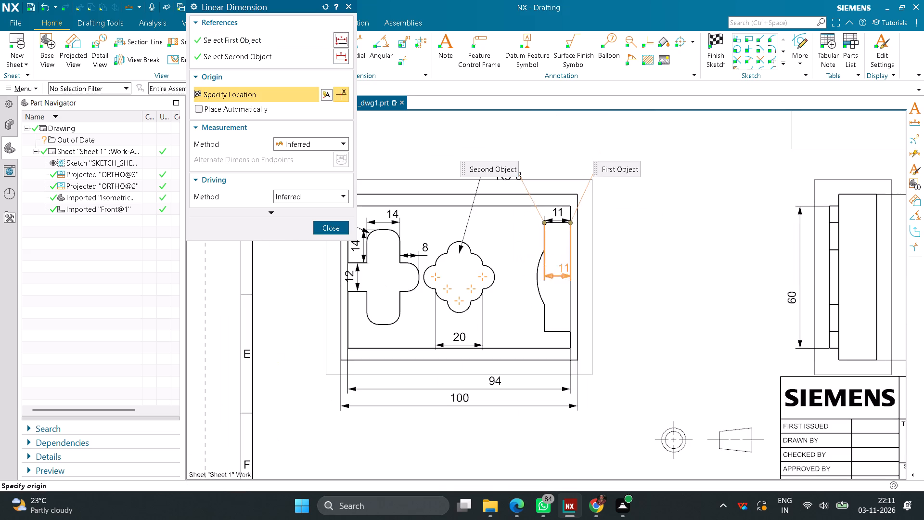
click(560, 329)
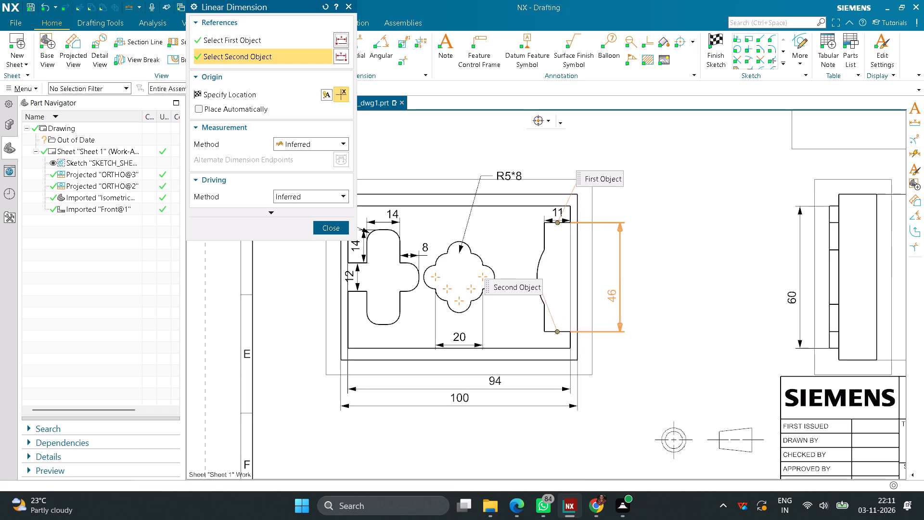
click(616, 292)
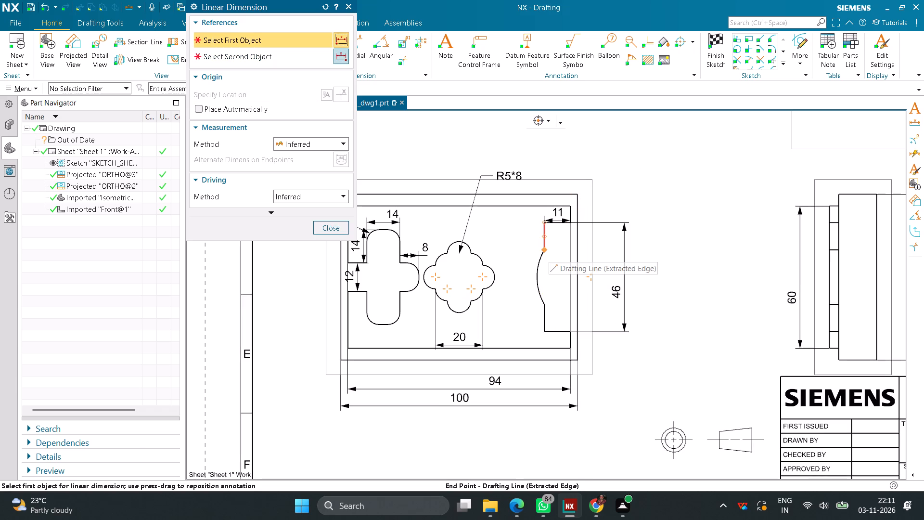
Dimension the vertical distance between the right-hand pocket's arc endpoints, placing it between the part outline and the pocket-height dimension.
click(547, 249)
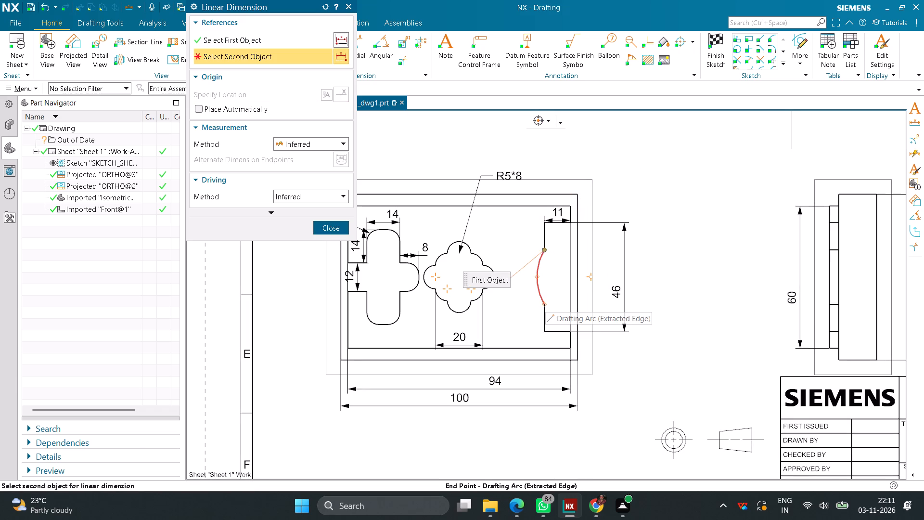
click(546, 302)
click(598, 288)
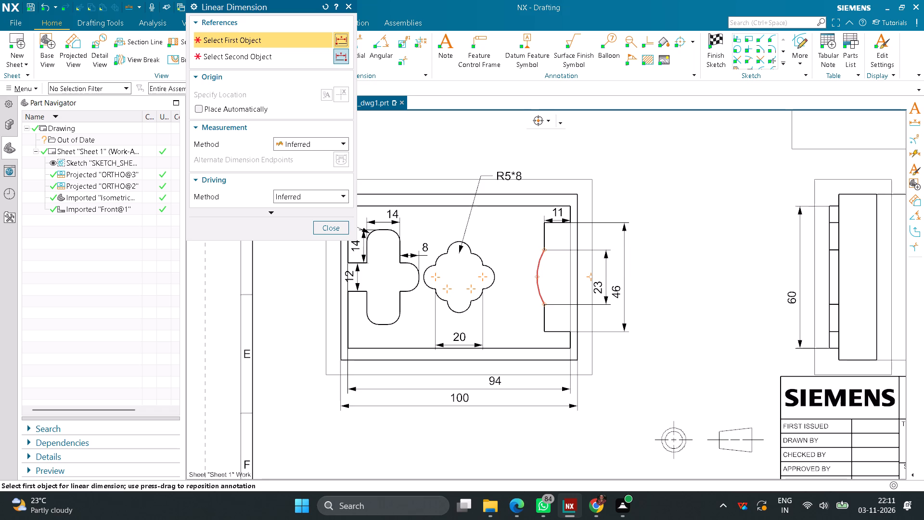
click(338, 228)
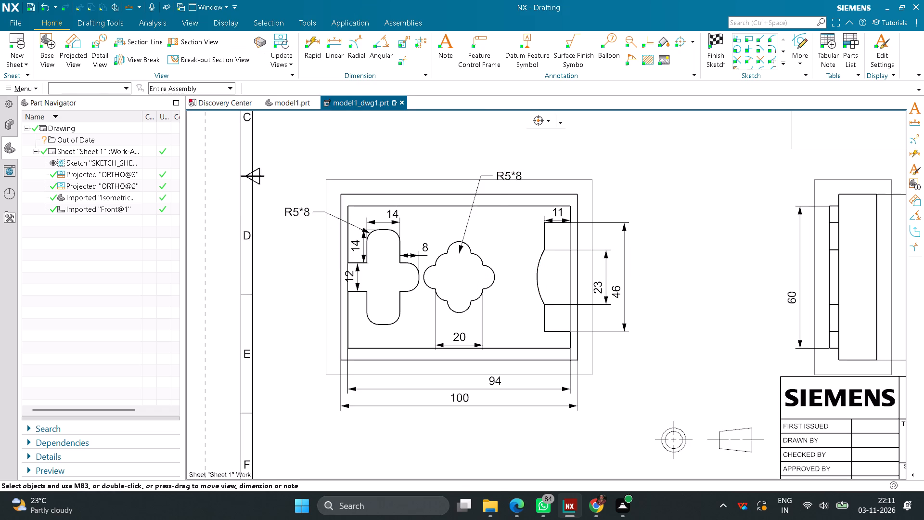
Place a "PART MODEL" note without a leader near the sheet's top edge, just left of the isometric view.
scroll(620, 242, down, 5)
click(449, 49)
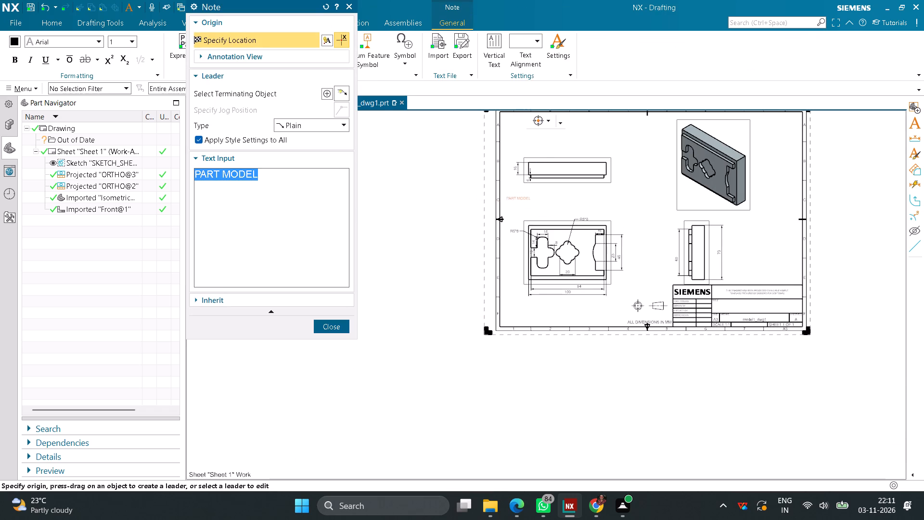
click(634, 142)
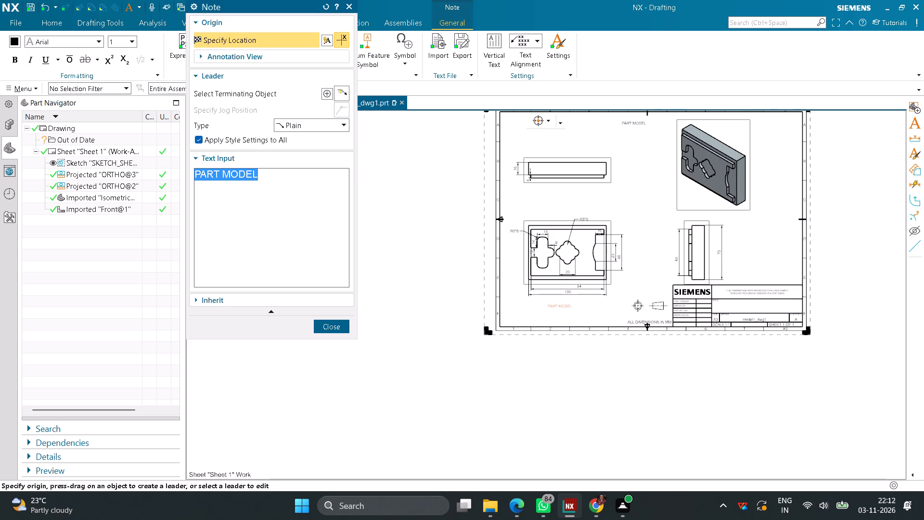
Add the view labels "FRONT" below the front view and "TOP" below the top view as plain notes.
text(FRONT)
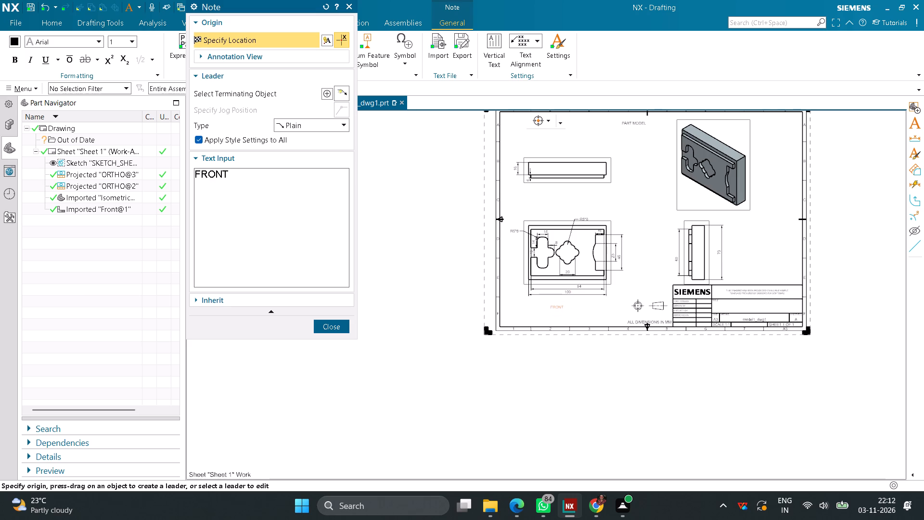
click(565, 324)
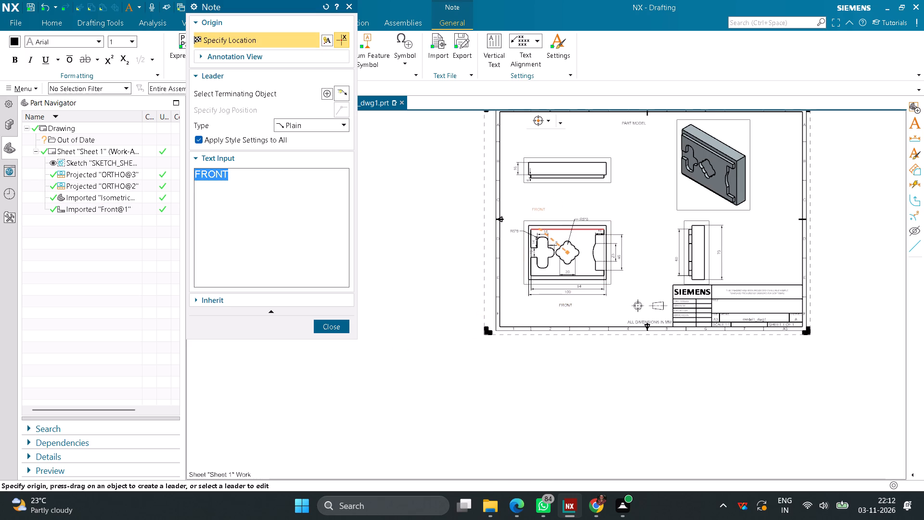
key(t)
text(OP)
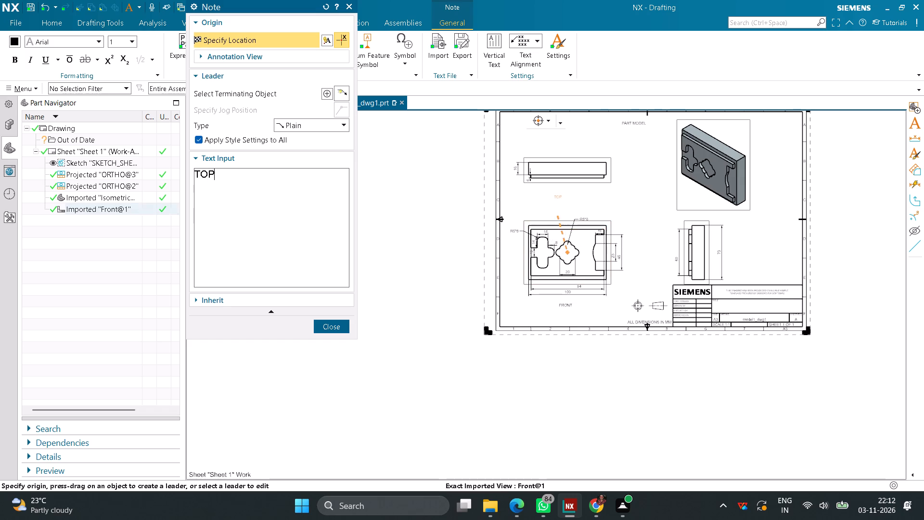
click(567, 213)
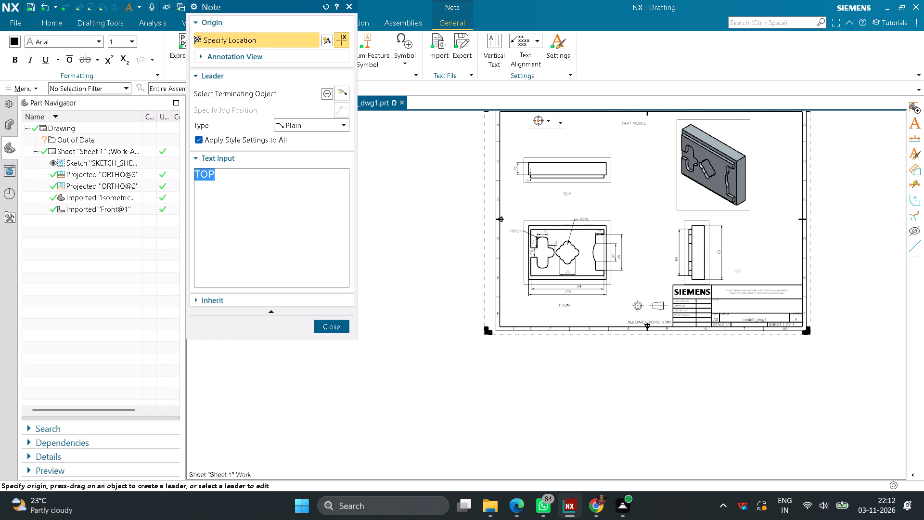
Add the view labels "RIGHT" beside the lower end of the right view and "ISOMETRIC" below the isometric view.
text(RIGHT)
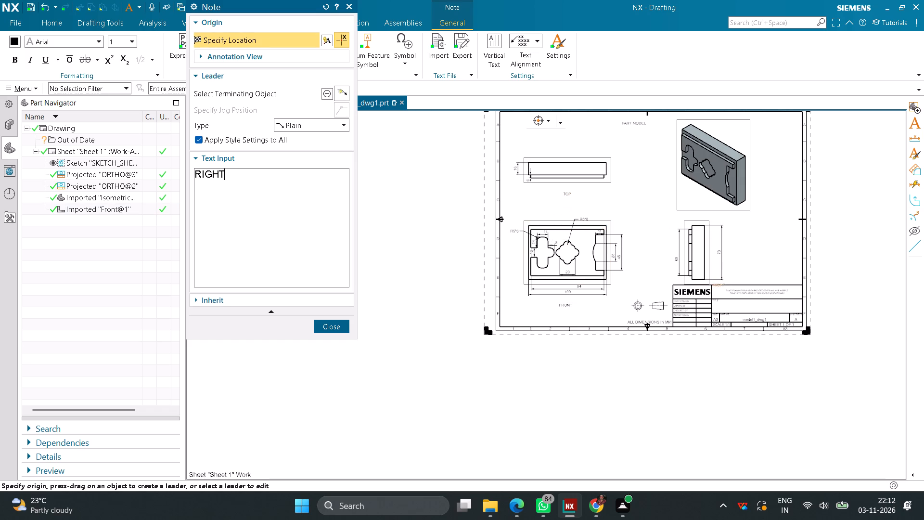
click(730, 298)
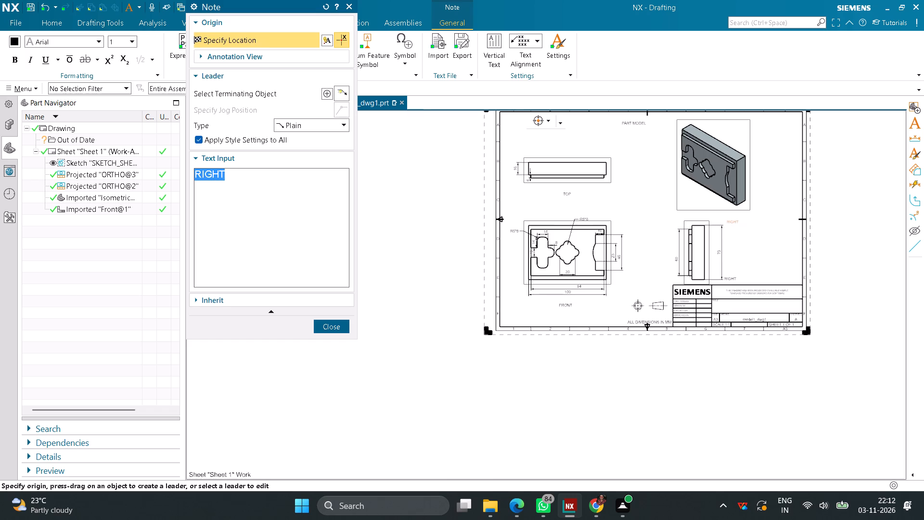
text(ISOMETRIC)
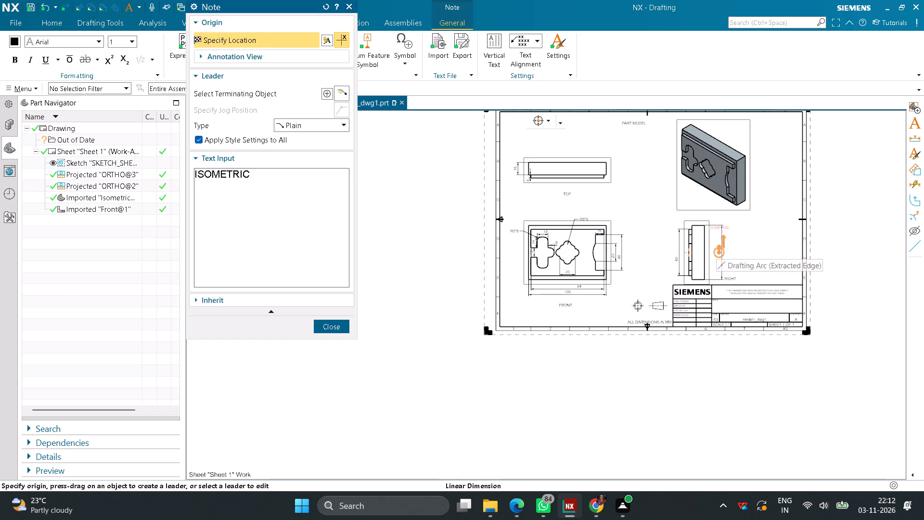
click(739, 244)
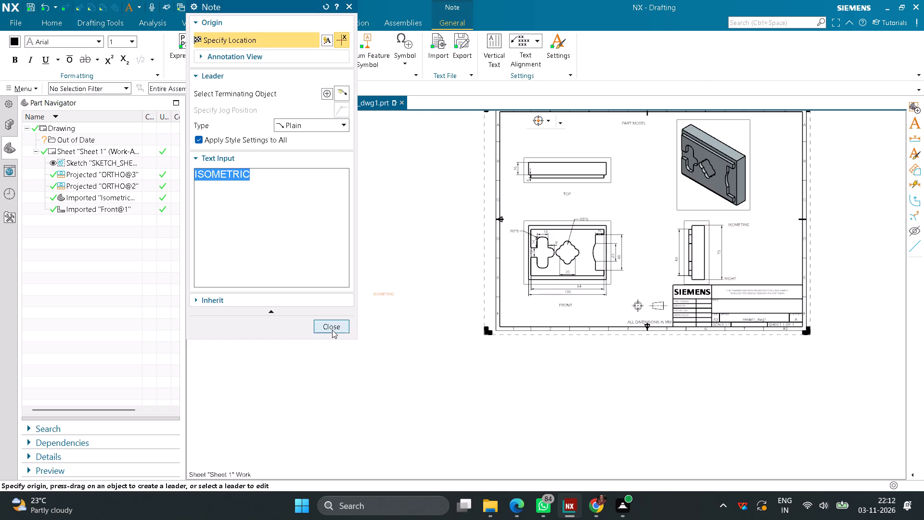
click(332, 330)
Set the "PART MODEL" title note's lettering to Bold Italic with a height of 8.
right_click(629, 130)
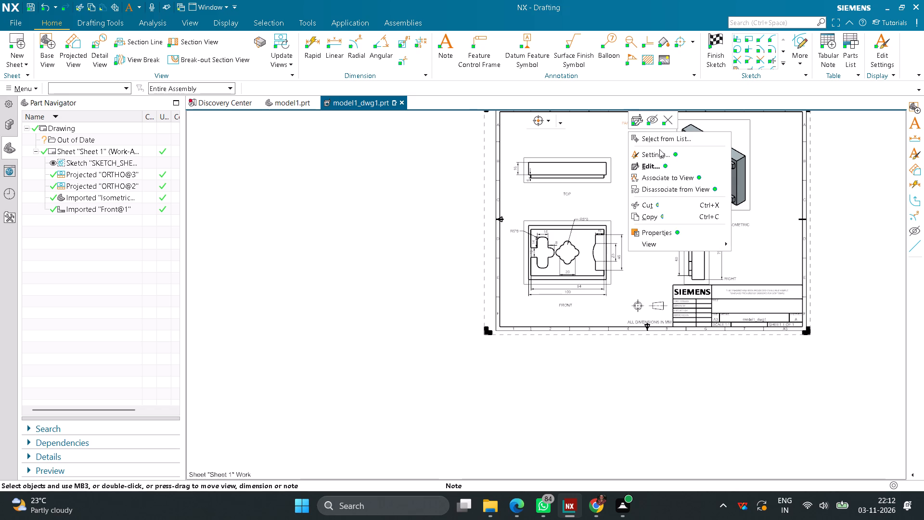
click(660, 158)
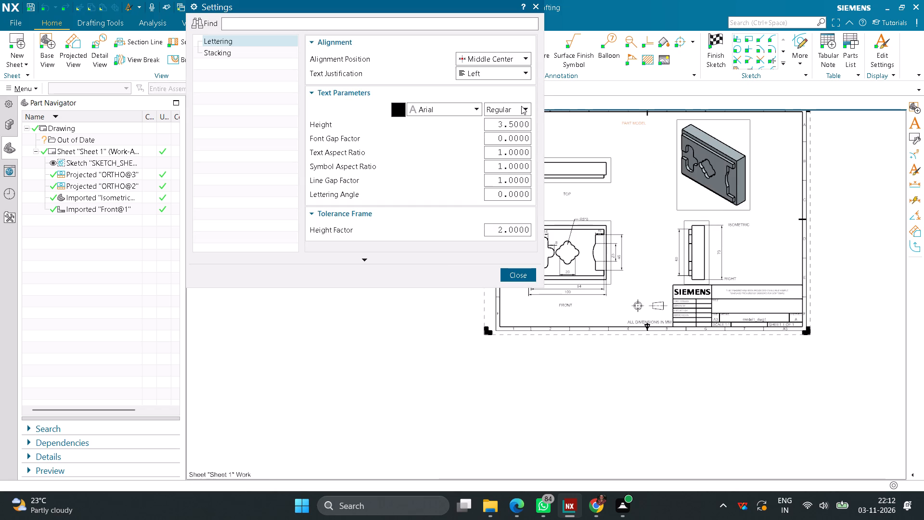
click(521, 106)
click(505, 155)
drag(491, 126, 539, 126)
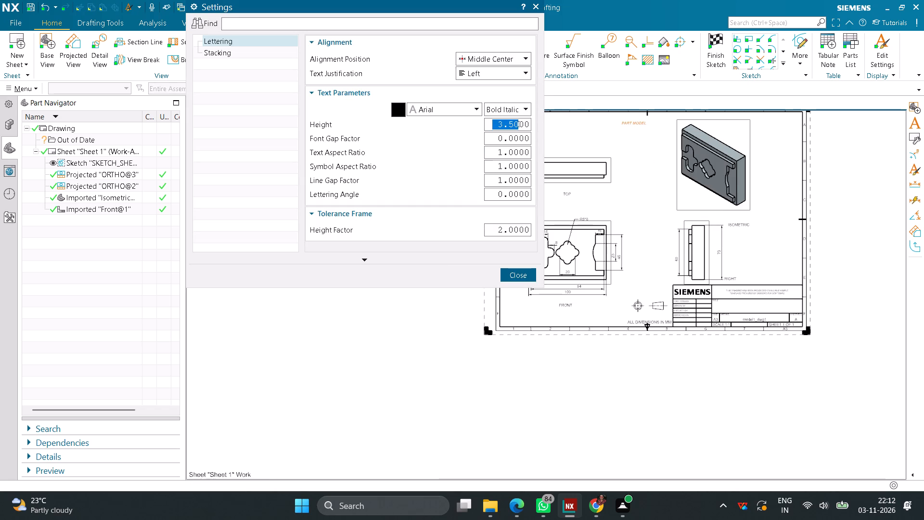
drag(539, 126, 575, 125)
key(8)
key(Return)
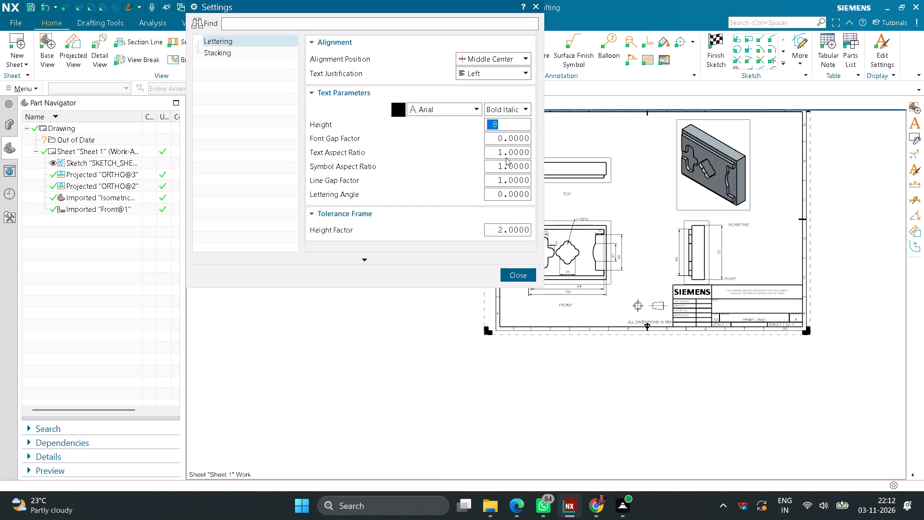
click(523, 281)
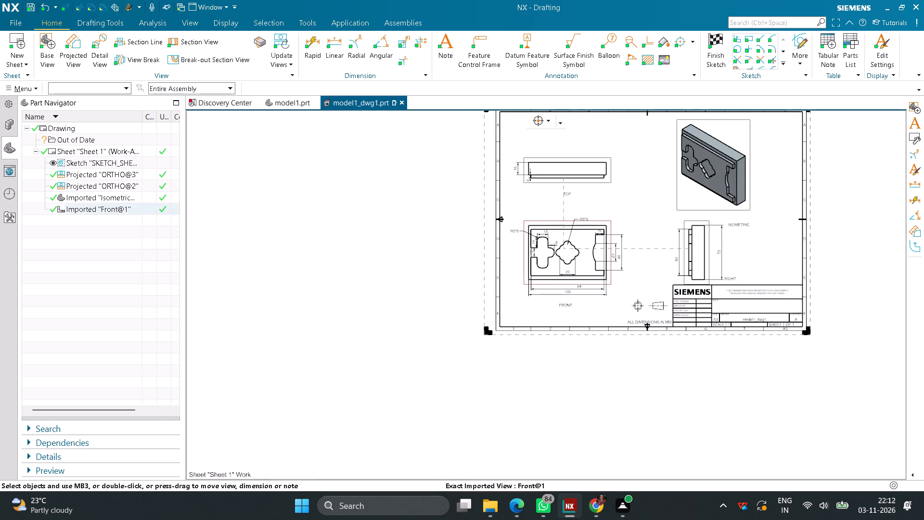
Move the "PART MODEL" title so it sits inside the sheet's upper border, left of the isometric view.
scroll(614, 179, down, 2)
scroll(645, 117, up, 3)
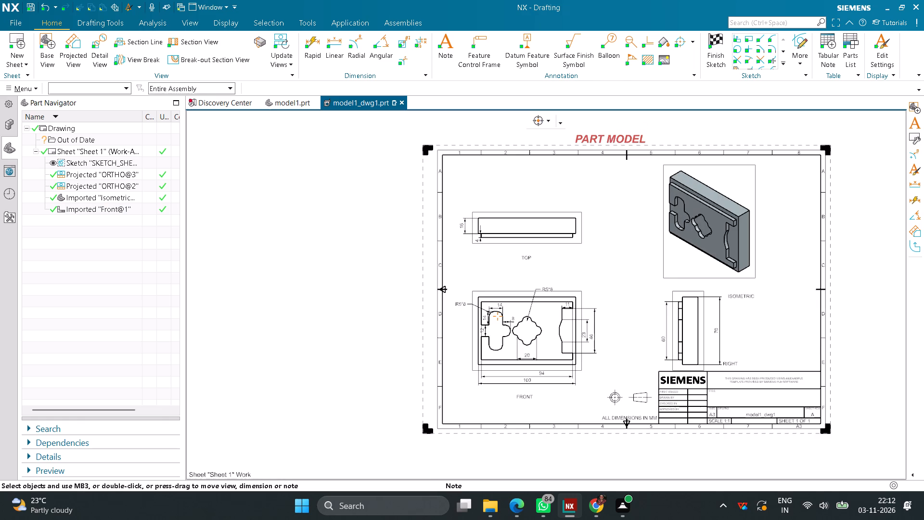
drag(629, 134, 604, 225)
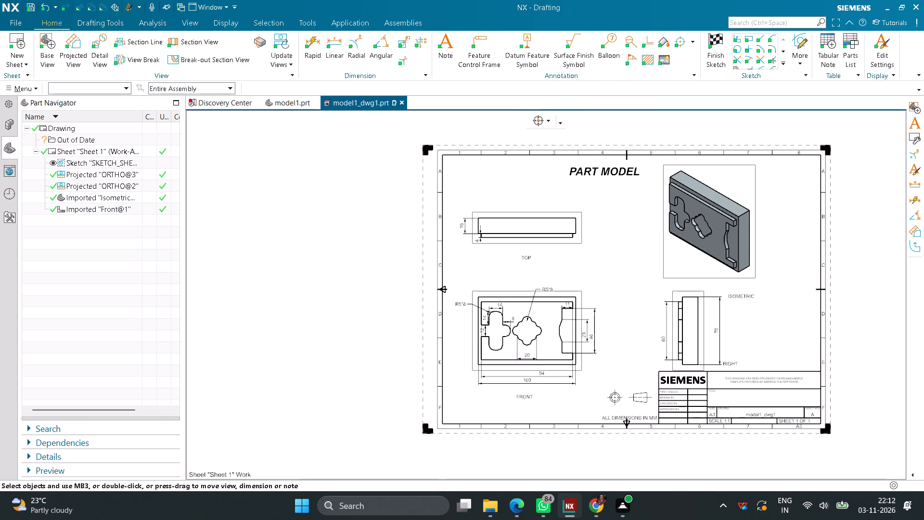
Set the lettering of the TOP, FRONT, RIGHT and ISOMETRIC view labels to Bold with a height of 5.
click(532, 257)
click(528, 398)
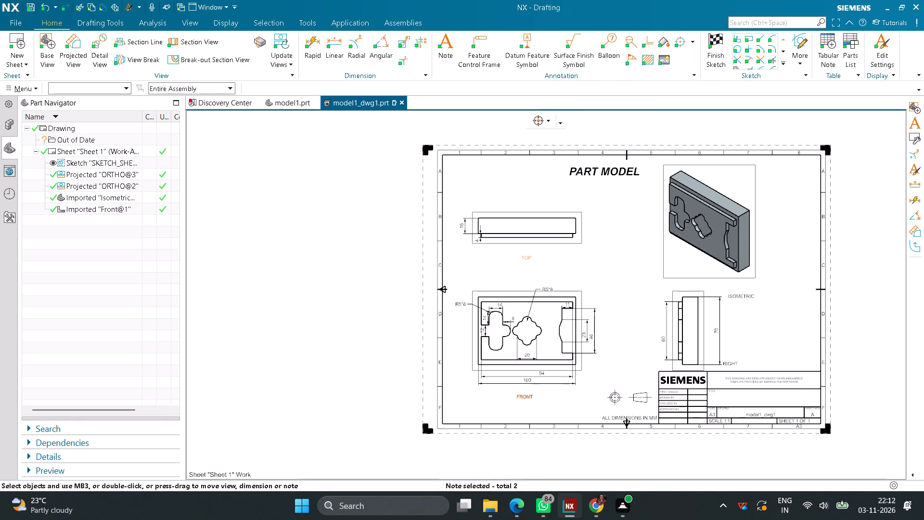
click(740, 364)
click(744, 296)
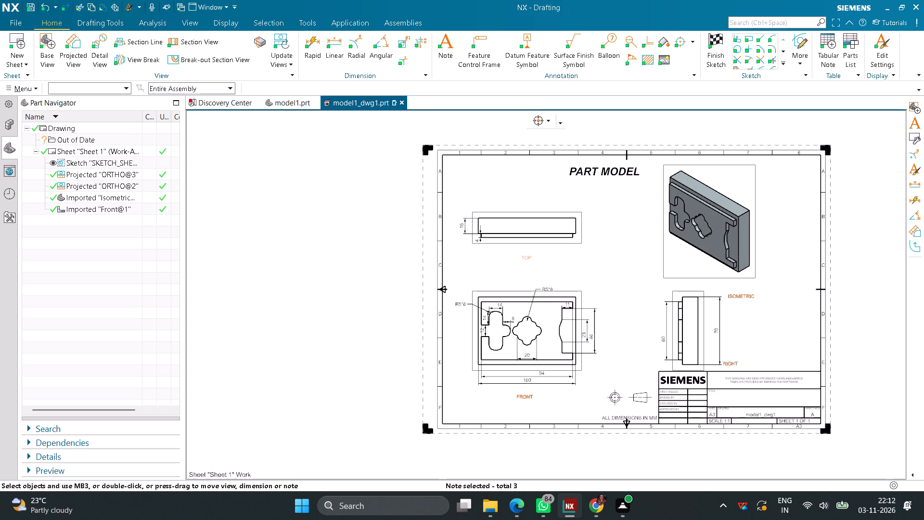
right_click(743, 295)
click(765, 305)
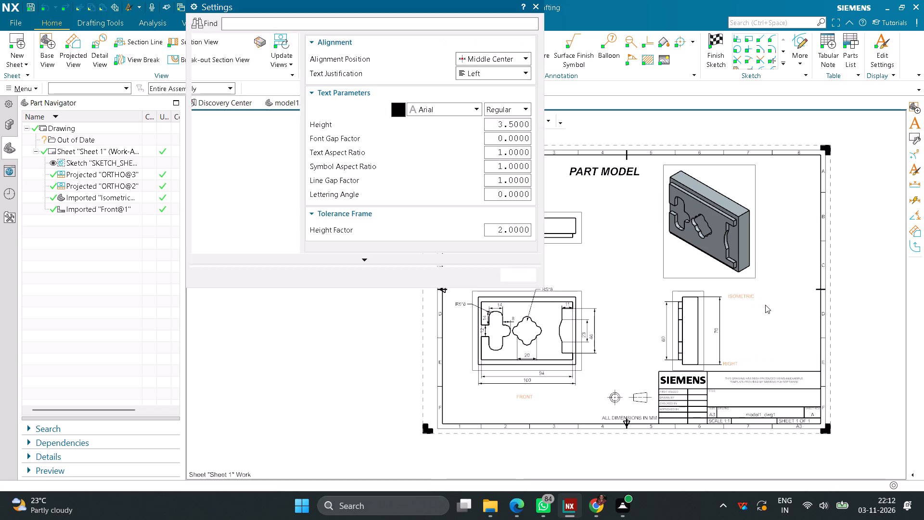
click(525, 111)
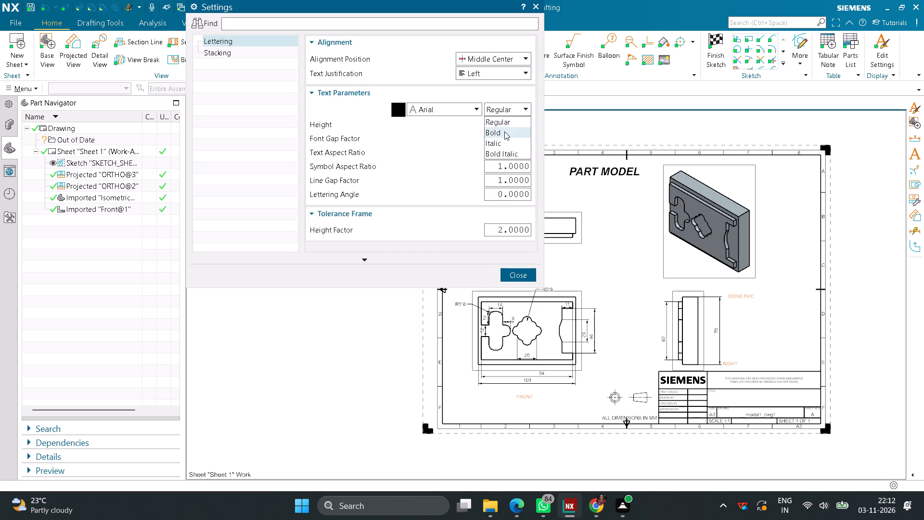
click(504, 132)
drag(497, 124, 563, 137)
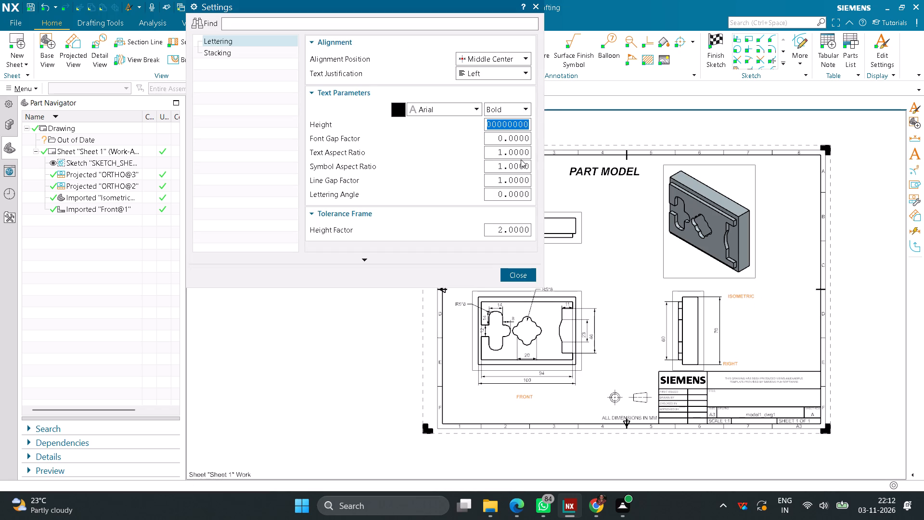
key(5)
key(Return)
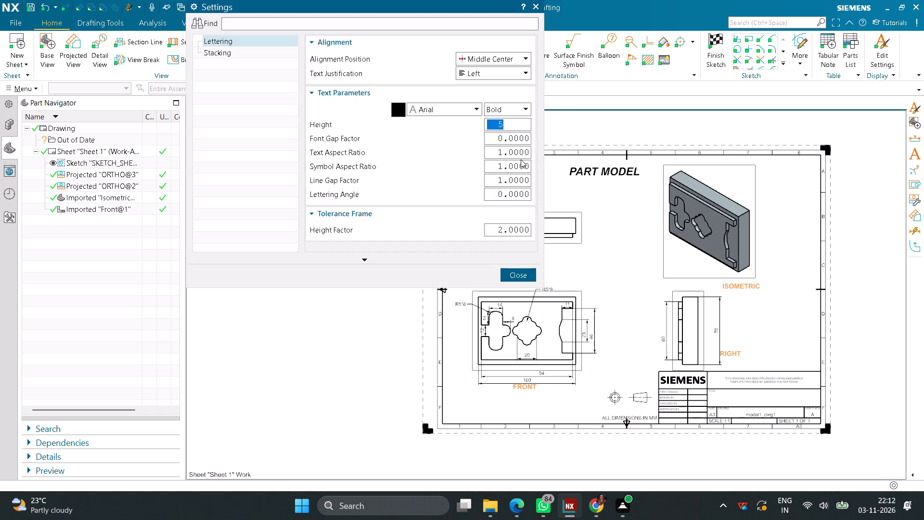
click(526, 277)
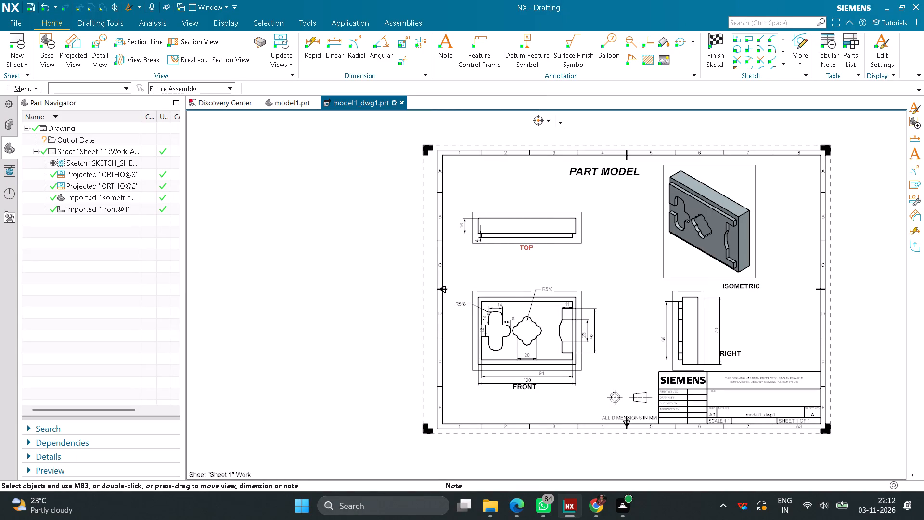
Move the "RIGHT" view label slightly down, just above the title block at the lower end of the right view.
drag(736, 354, 742, 365)
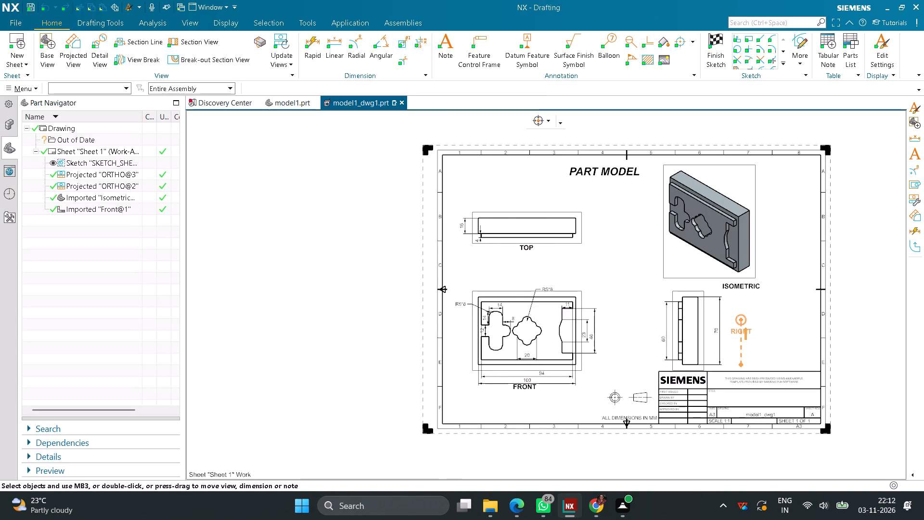
drag(742, 365, 731, 401)
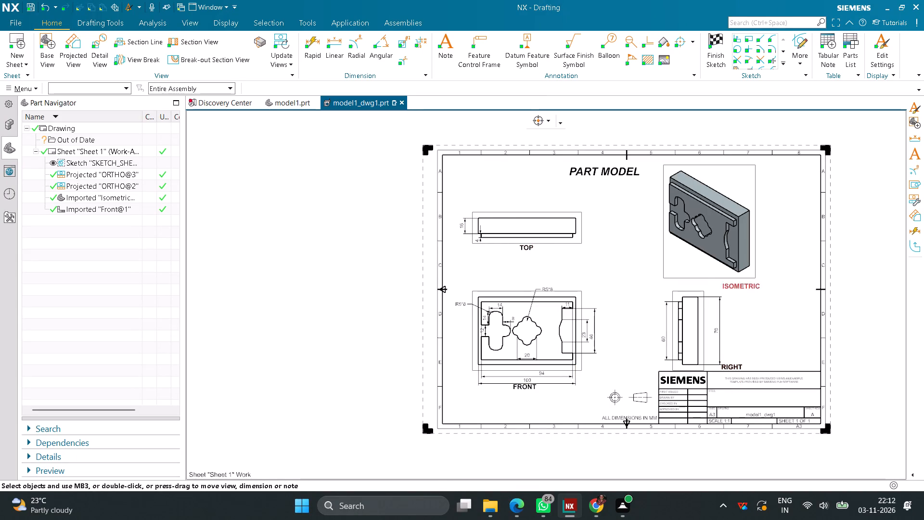
Turn off the display of drawing view borders in the Drafting Preferences, under the Drawing View Workflow settings.
click(34, 86)
click(50, 205)
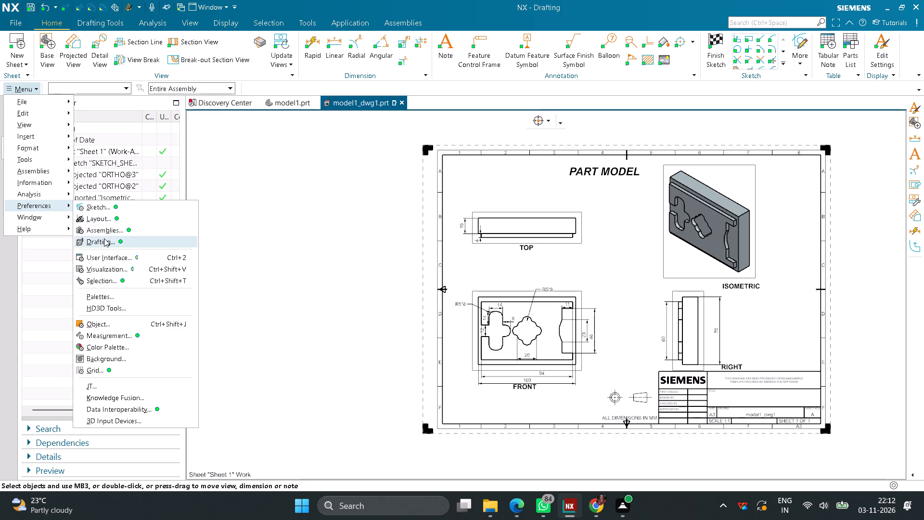
click(104, 238)
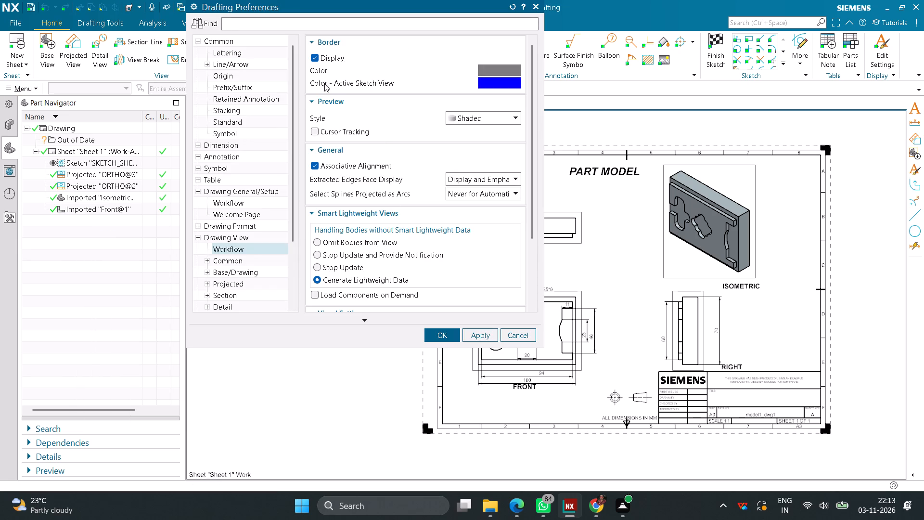
click(314, 59)
click(475, 341)
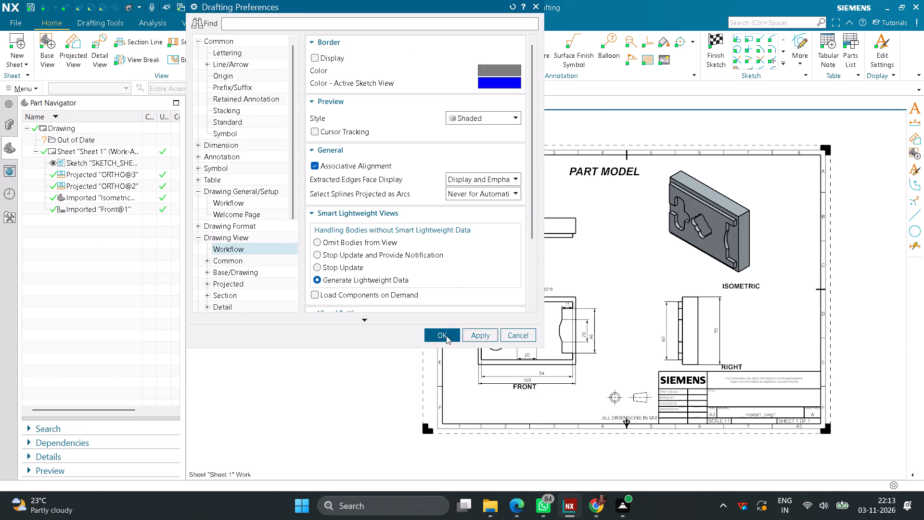
click(446, 336)
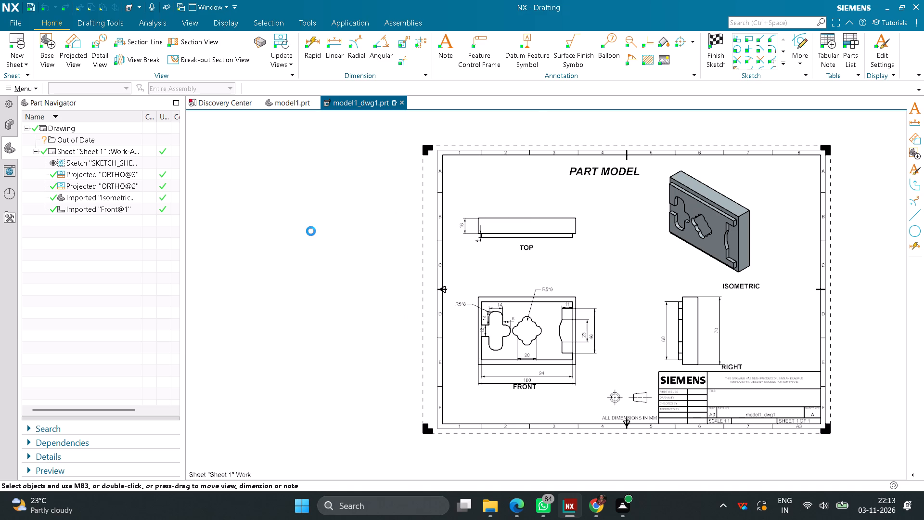
Save the model1_dwg1.prt drawing and any modified components.
click(21, 23)
click(55, 87)
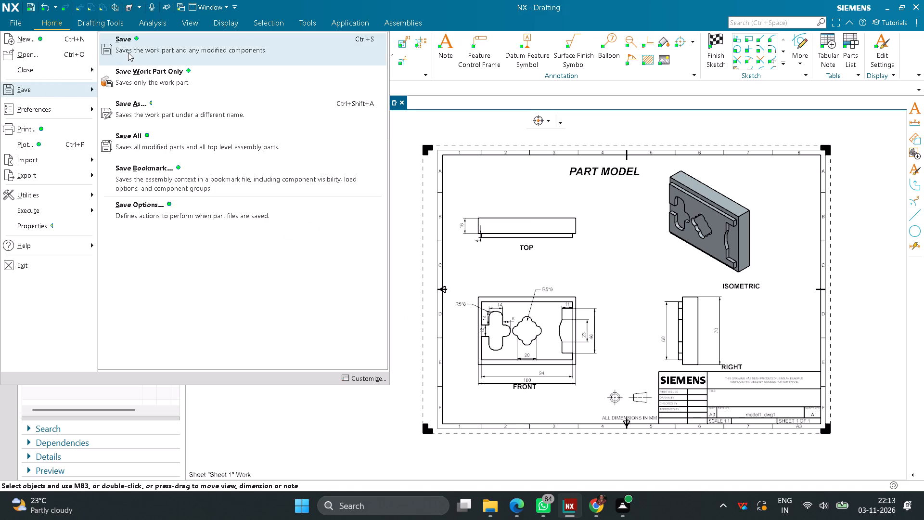
click(128, 52)
click(447, 413)
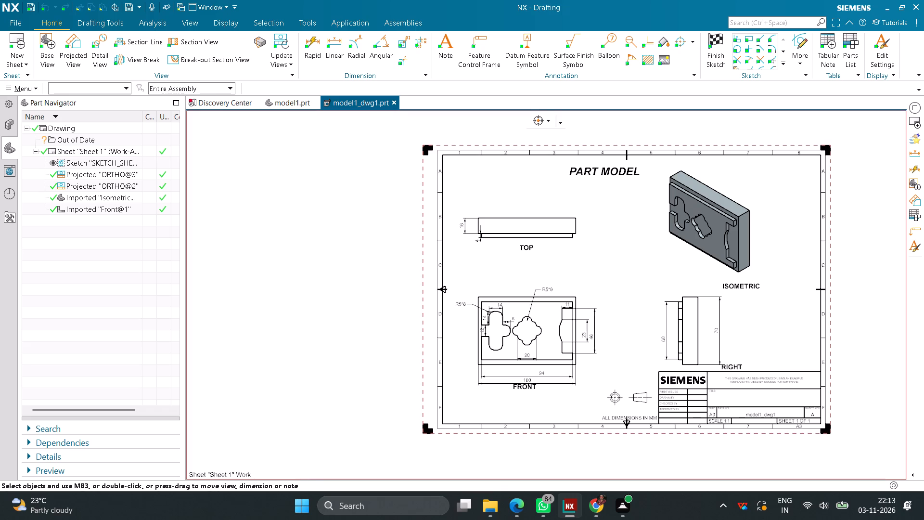
Close the model1_dwg1.prt drawing together with its model1.prt part.
click(394, 104)
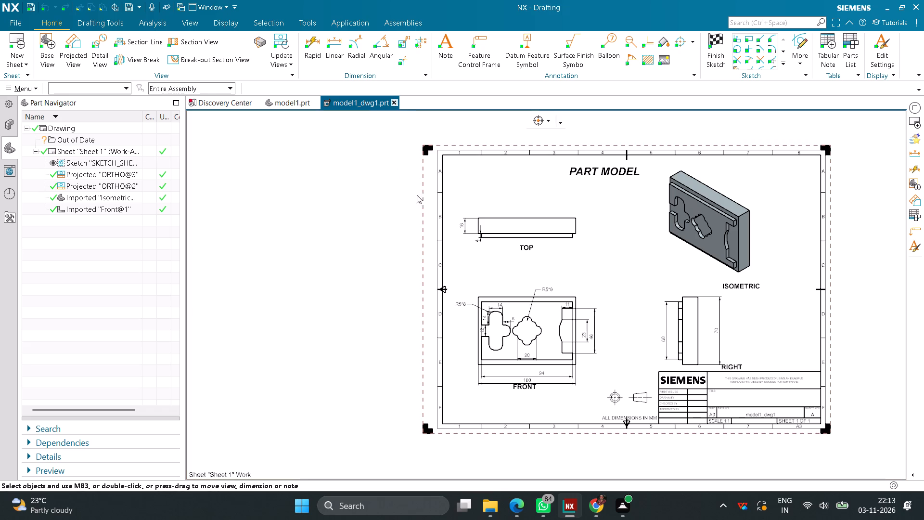
click(452, 261)
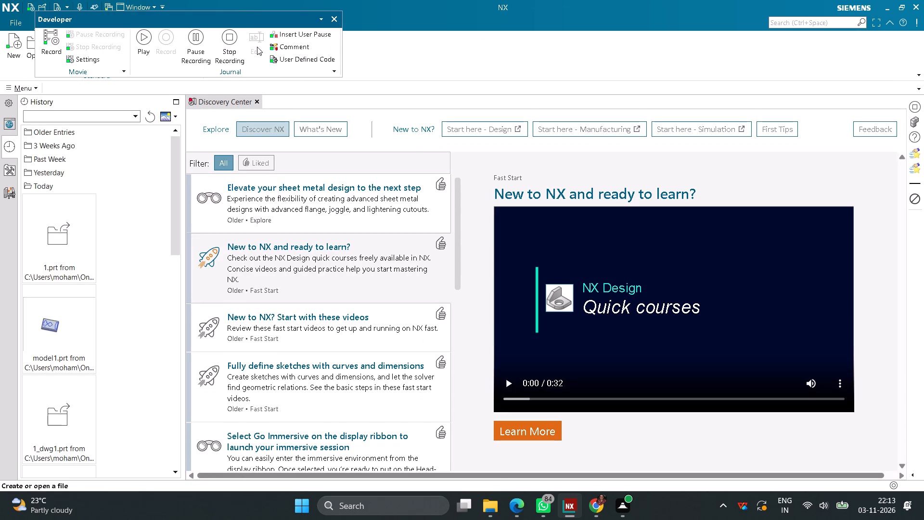
Stop the journal recording.
click(232, 37)
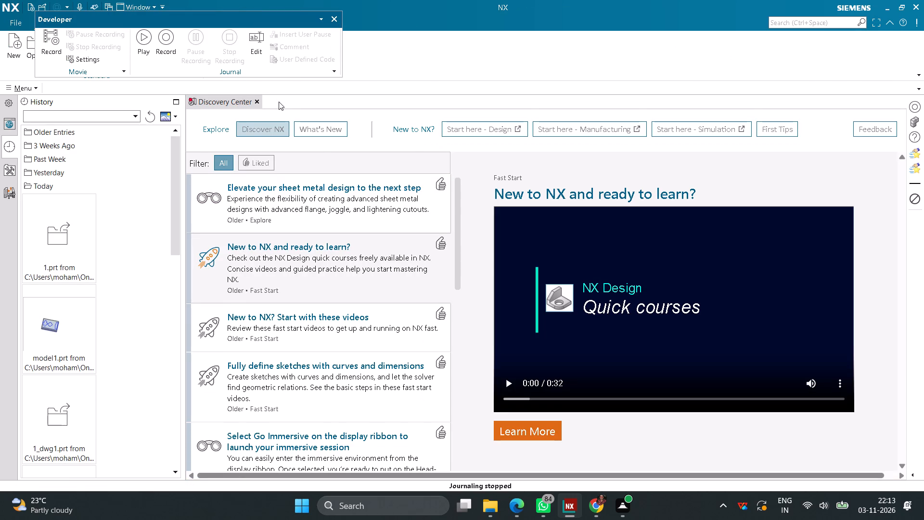